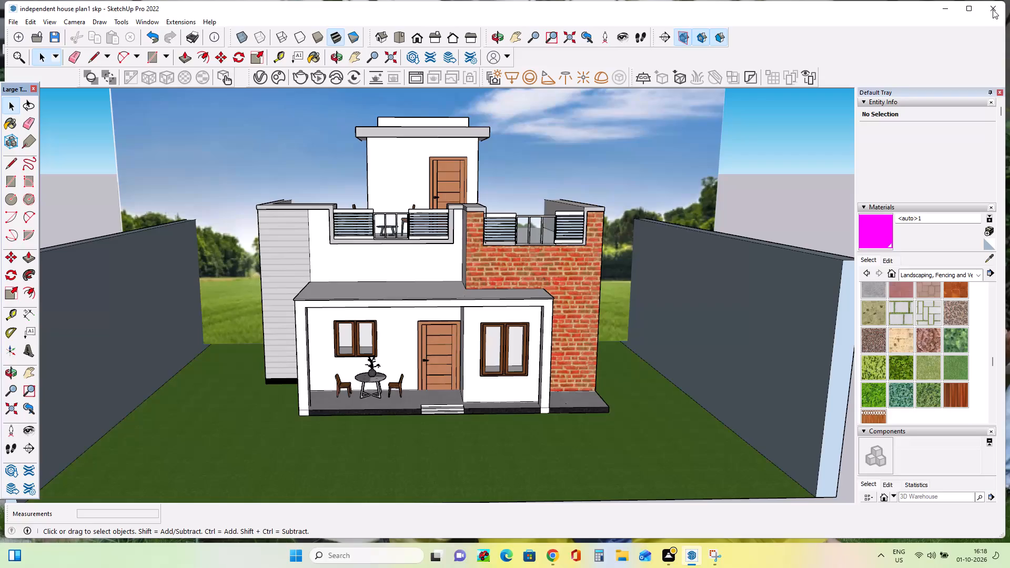
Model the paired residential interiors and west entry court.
Close the independent house plan model and exit SketchUp.
double_click(993, 9)
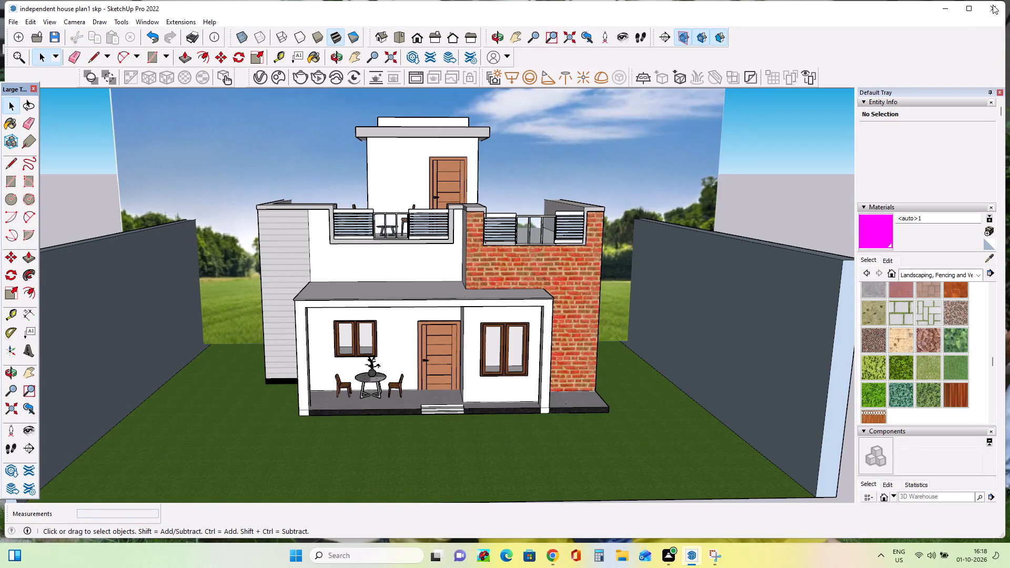
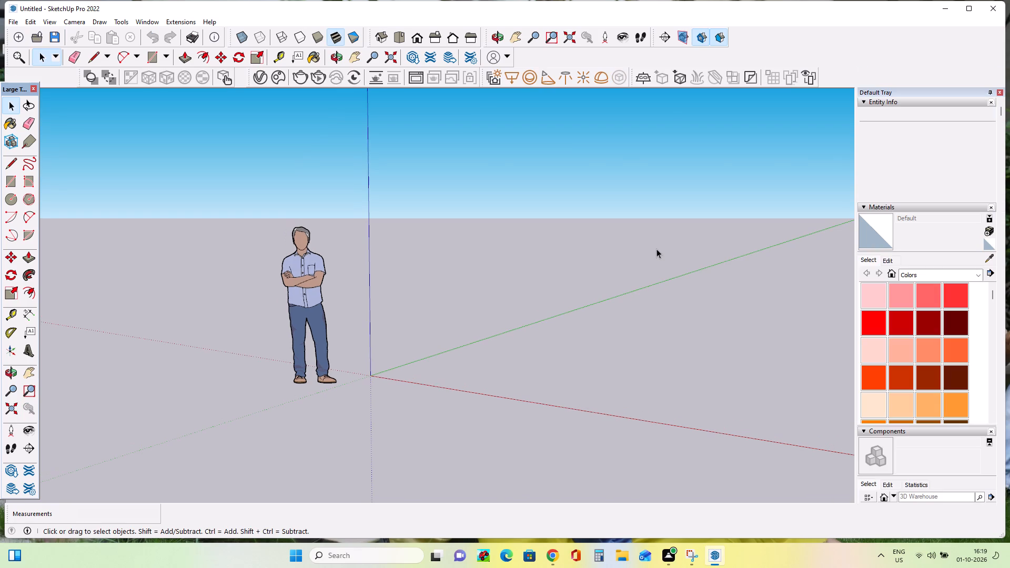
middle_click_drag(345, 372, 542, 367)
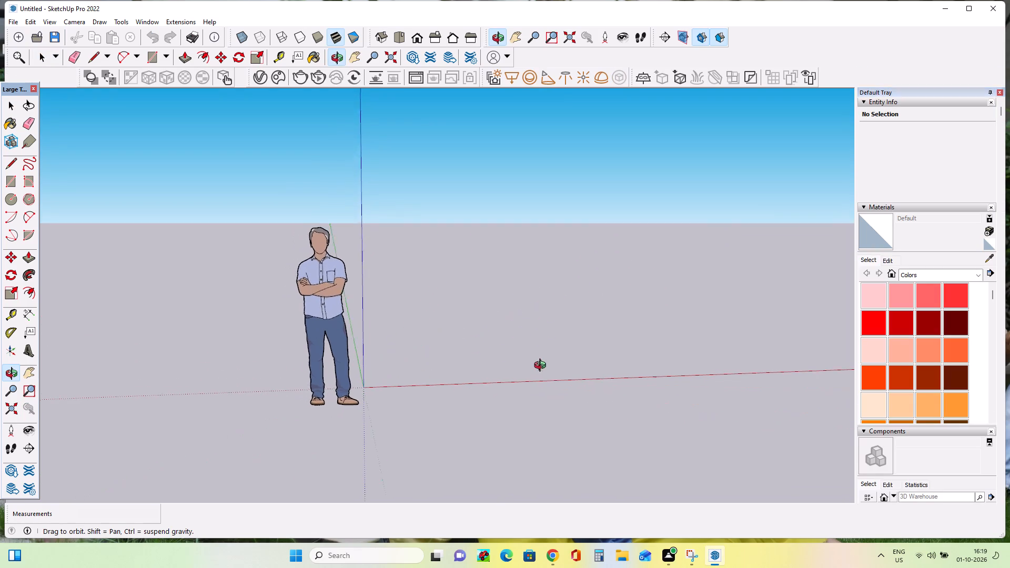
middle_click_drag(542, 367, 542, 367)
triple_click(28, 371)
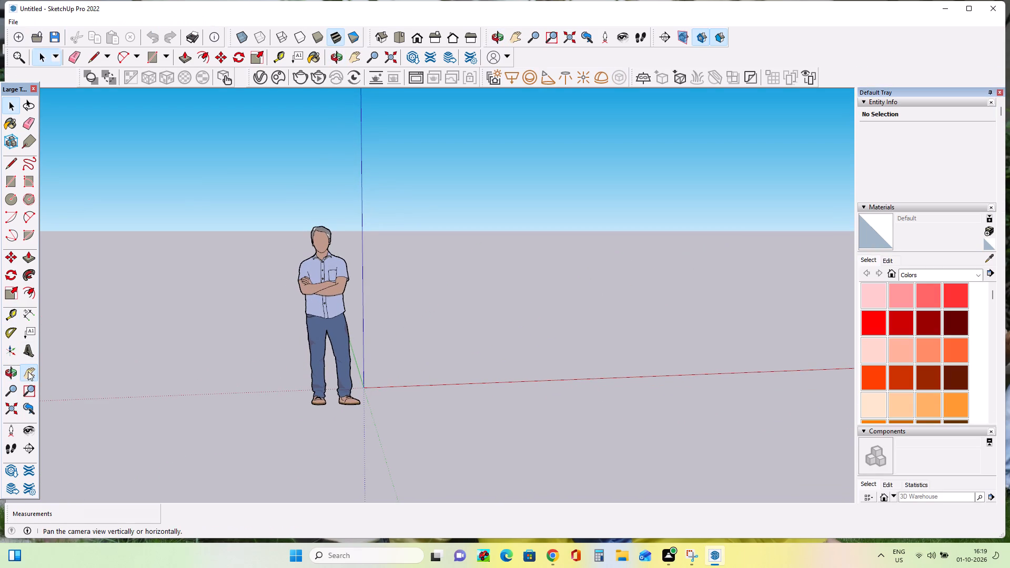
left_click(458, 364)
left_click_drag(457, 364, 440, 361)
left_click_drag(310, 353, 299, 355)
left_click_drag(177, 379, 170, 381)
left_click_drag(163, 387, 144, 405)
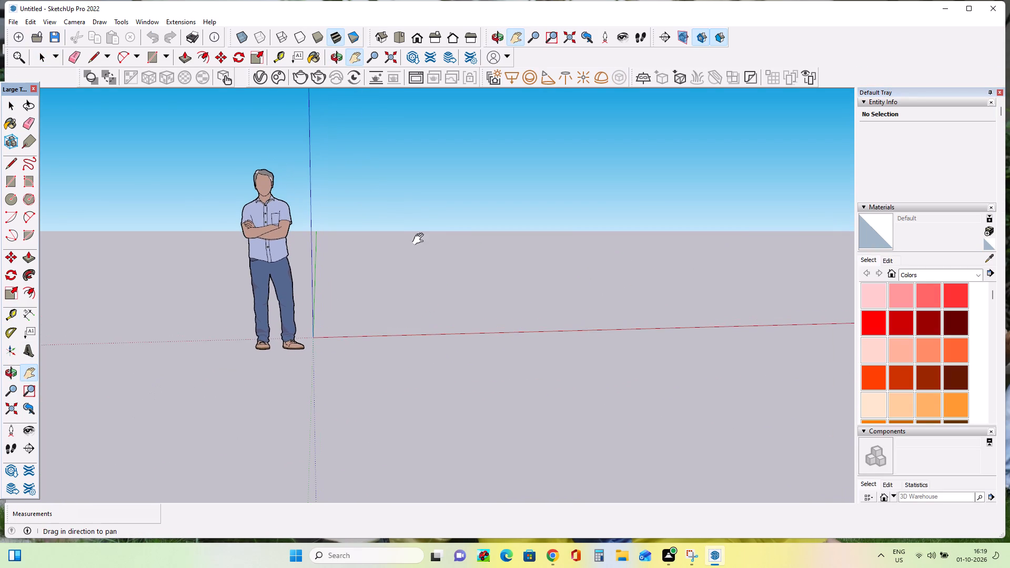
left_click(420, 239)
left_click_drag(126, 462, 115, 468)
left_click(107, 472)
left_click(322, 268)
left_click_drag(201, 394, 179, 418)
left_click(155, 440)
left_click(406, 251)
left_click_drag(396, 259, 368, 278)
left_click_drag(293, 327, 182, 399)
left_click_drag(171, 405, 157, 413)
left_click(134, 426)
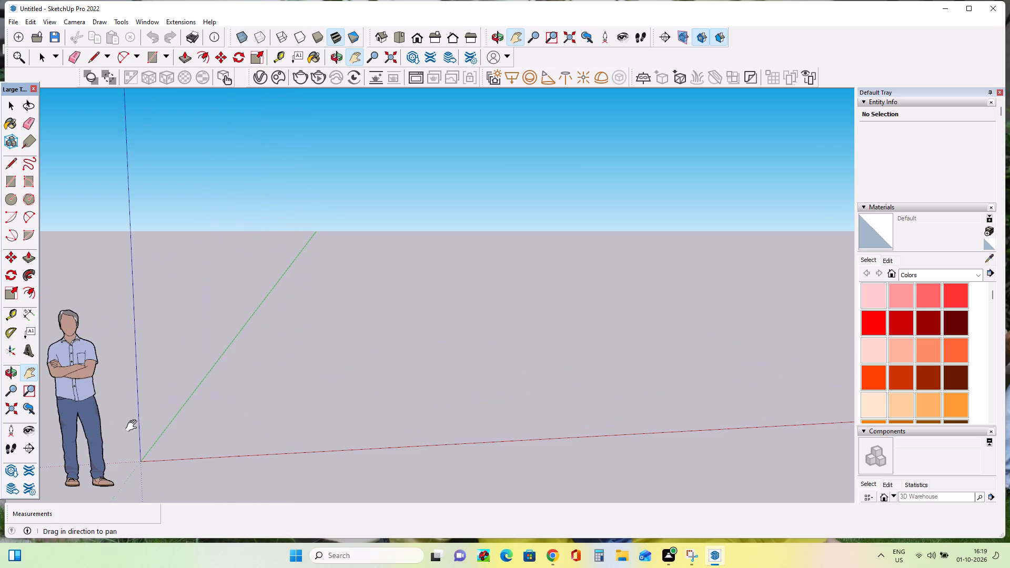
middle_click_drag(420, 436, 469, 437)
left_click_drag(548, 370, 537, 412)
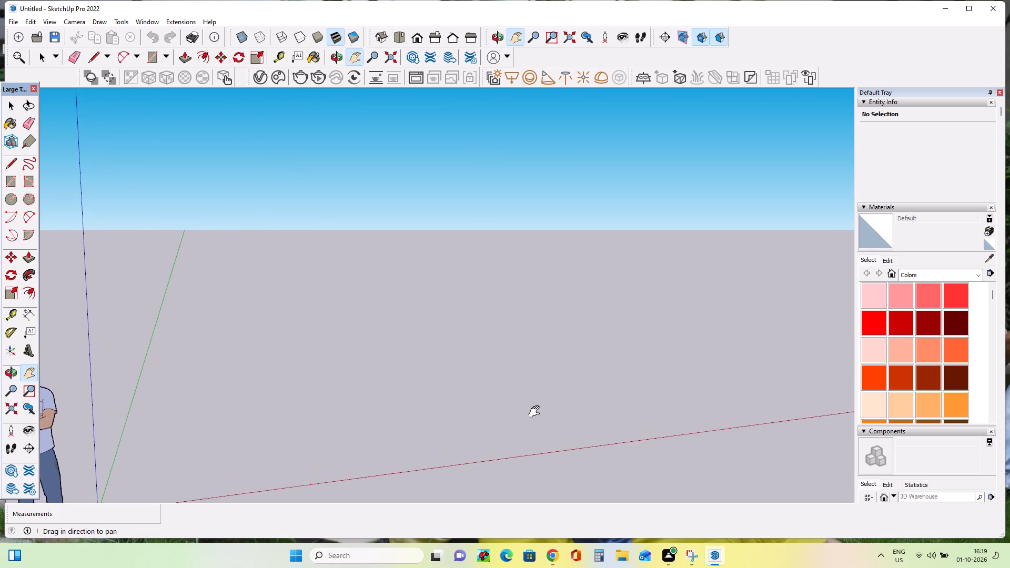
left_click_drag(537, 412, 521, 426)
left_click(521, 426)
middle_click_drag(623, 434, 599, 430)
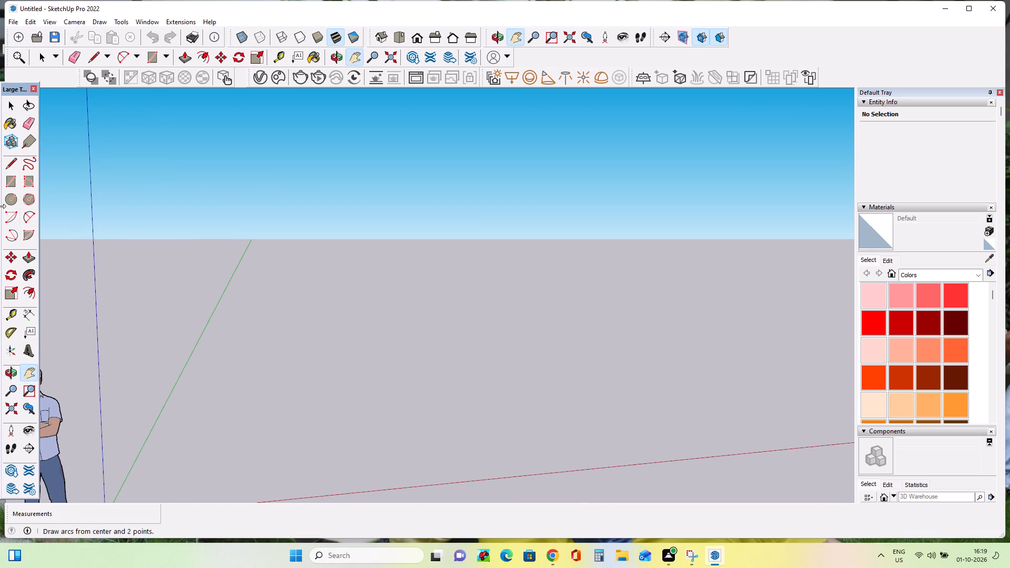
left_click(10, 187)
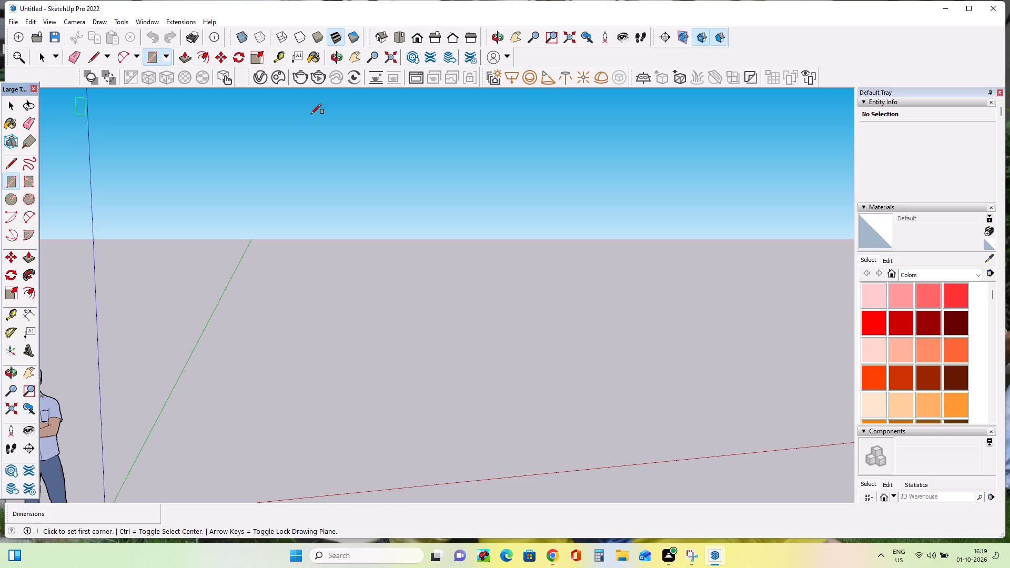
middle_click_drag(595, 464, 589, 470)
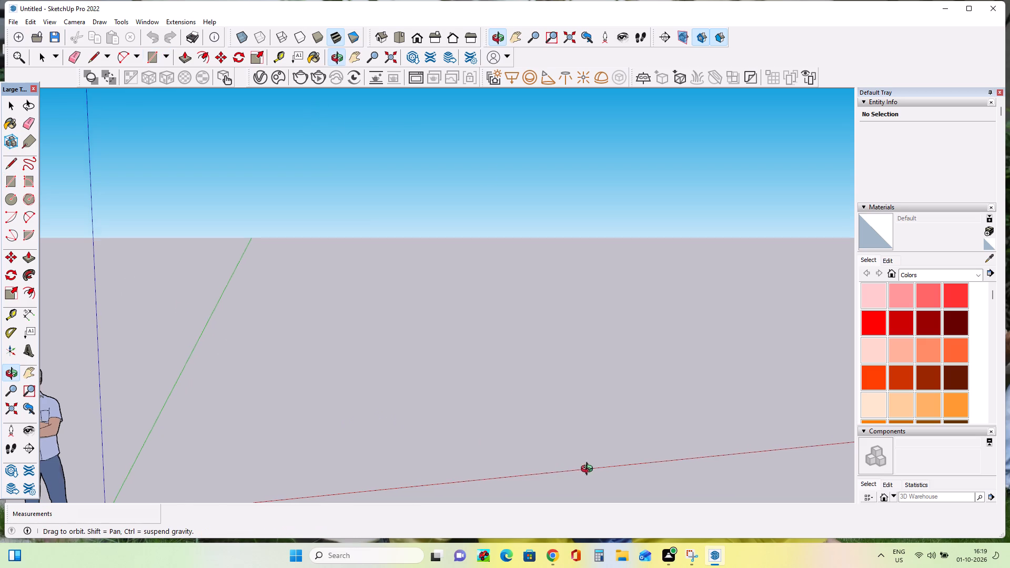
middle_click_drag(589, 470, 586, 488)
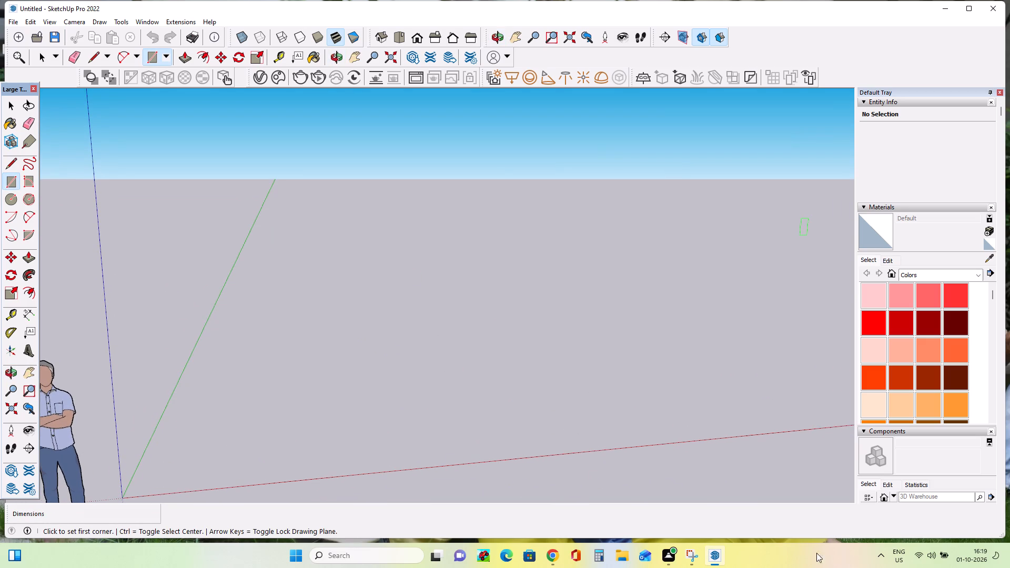
Switch to the Snipping Tool to examine the two-floor house plan's rooms and dimensions, and return to SketchUp.
double_click(682, 561)
double_click(695, 556)
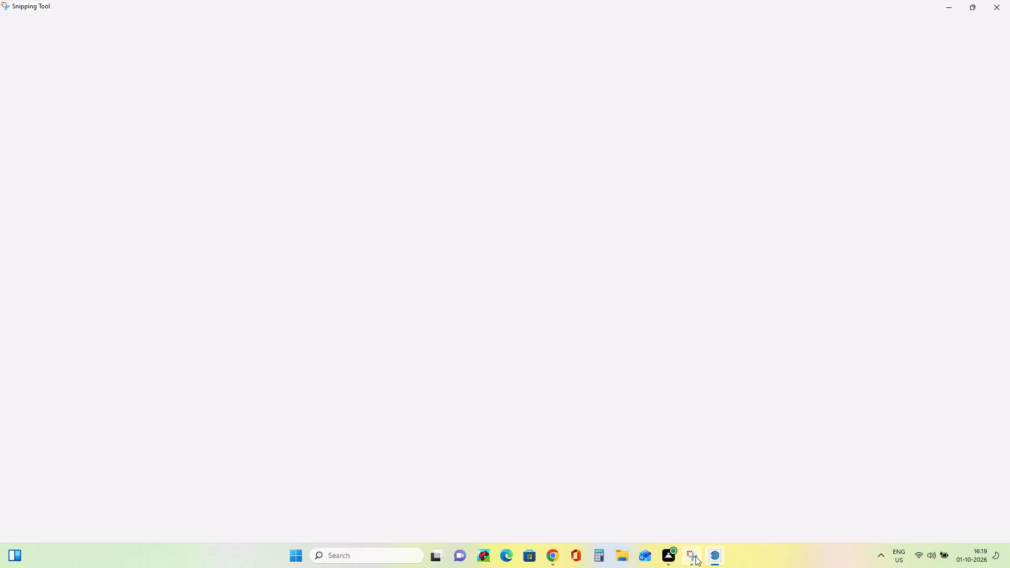
left_click(694, 559)
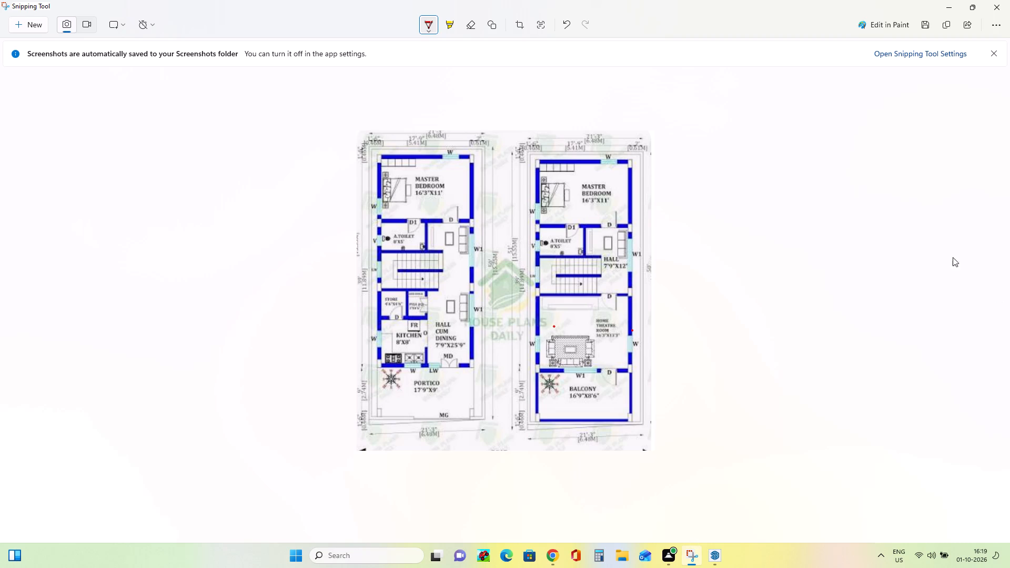
left_click(947, 7)
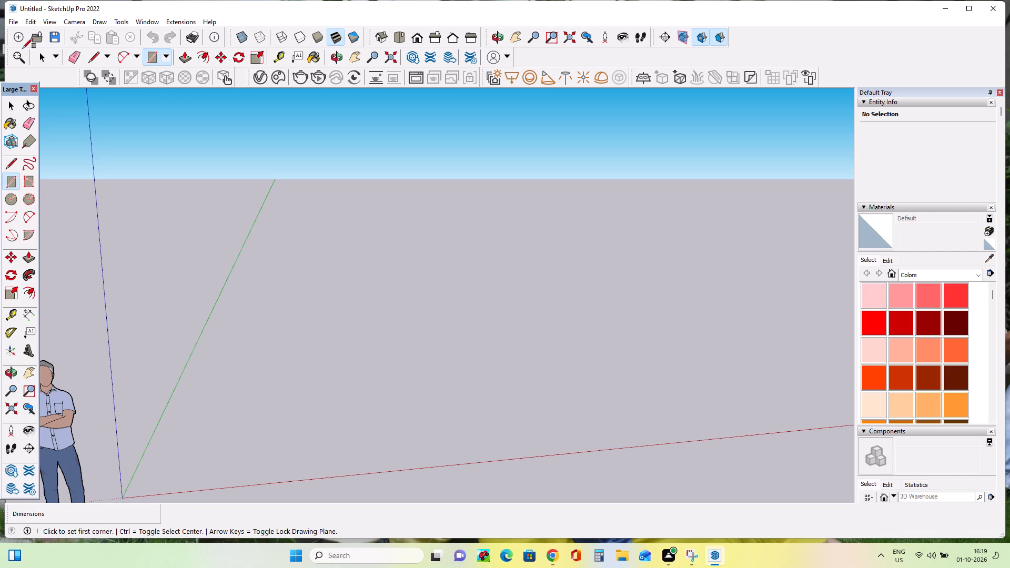
Import the "mordren 2bhk floor plan" image from the Desktop and place it flat on the ground beside the origin.
left_click(12, 19)
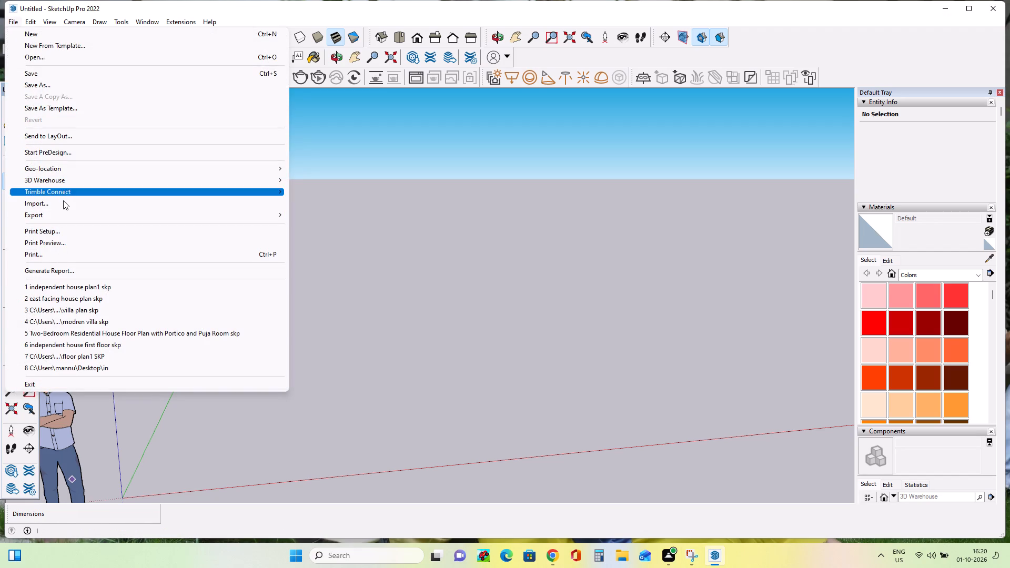
left_click(63, 200)
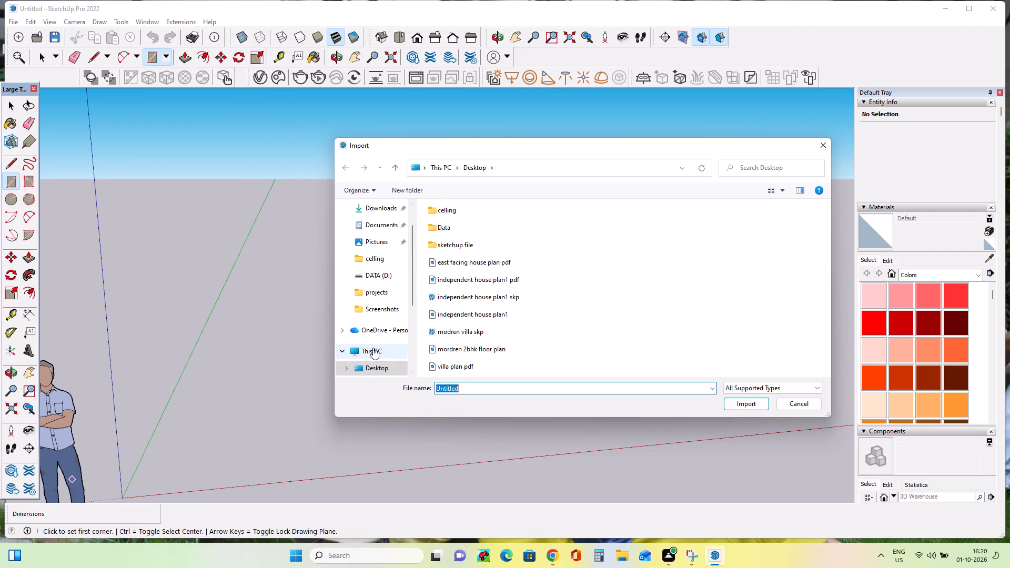
scroll(390, 218, "up", 6)
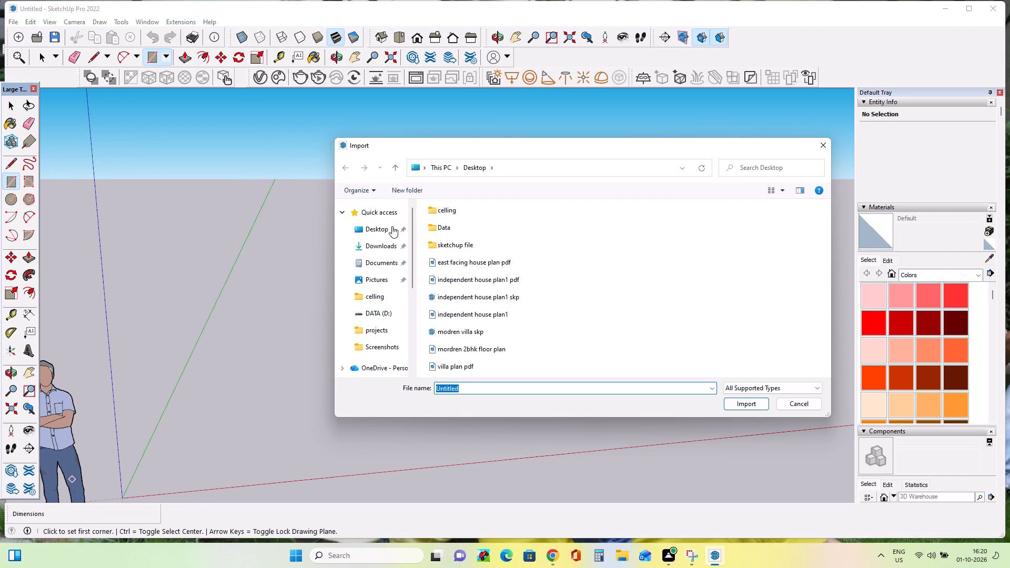
double_click(392, 234)
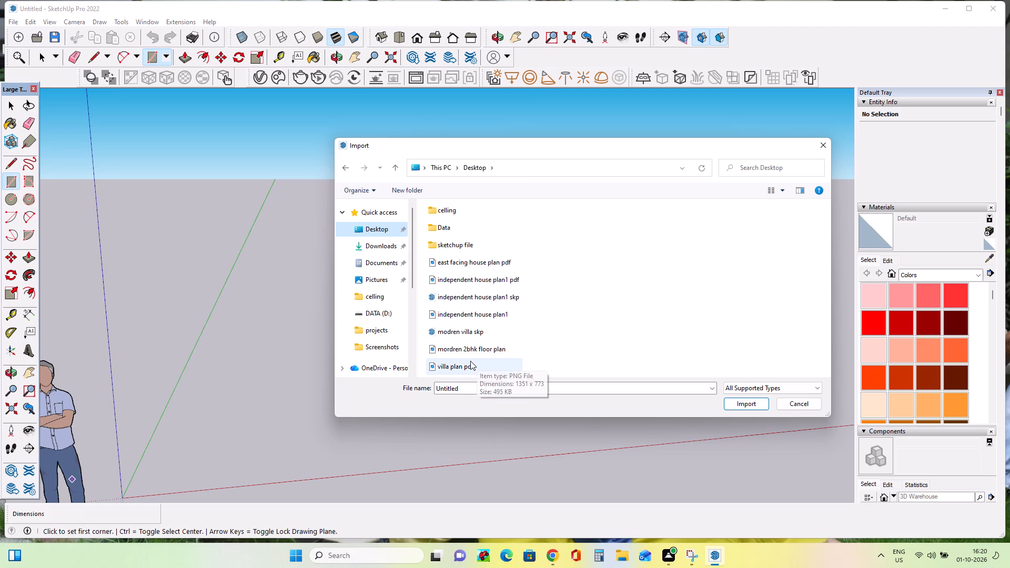
scroll(471, 356, "down", 6)
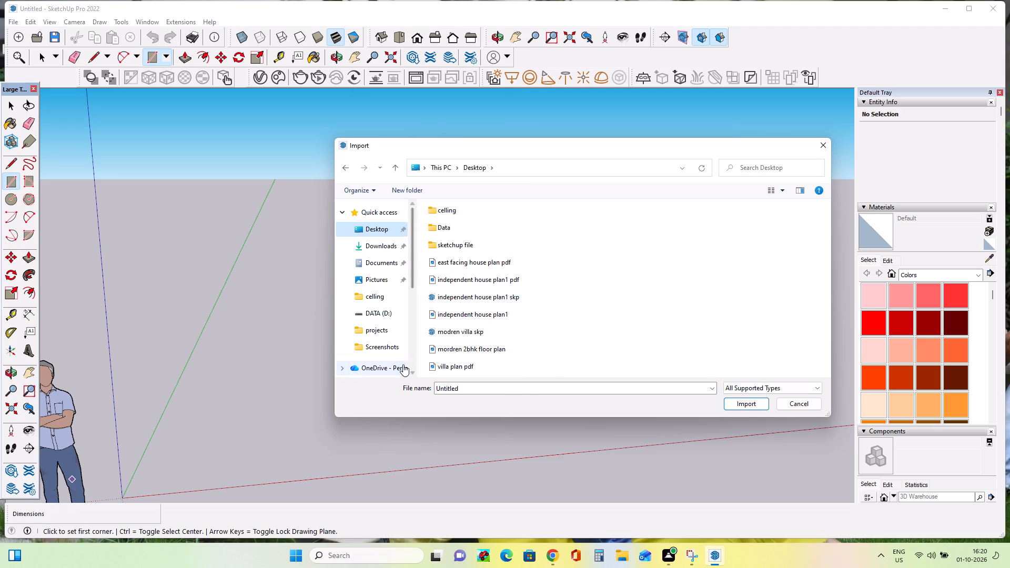
left_click(490, 348)
double_click(750, 441)
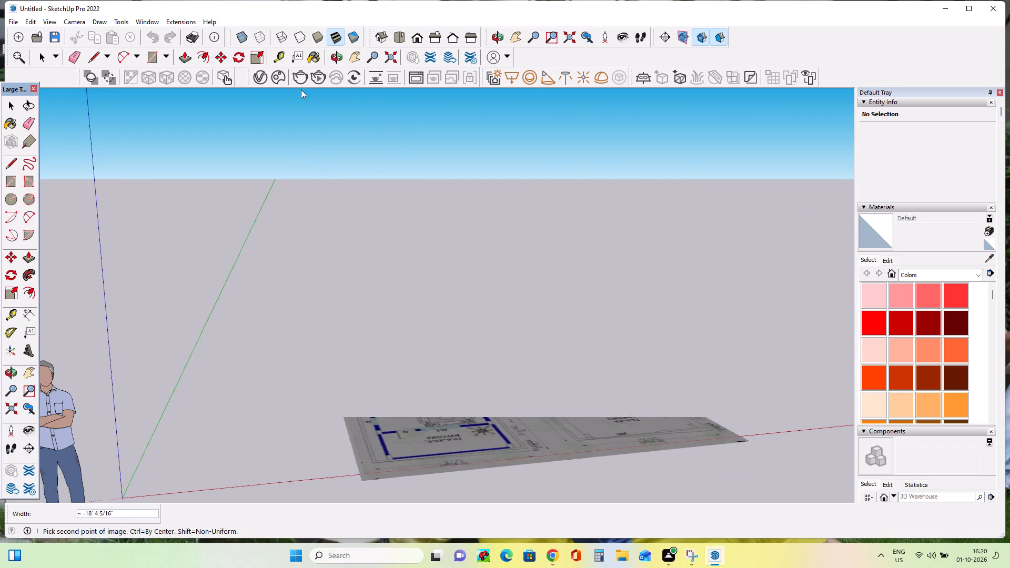
scroll(234, 200, "down", 10)
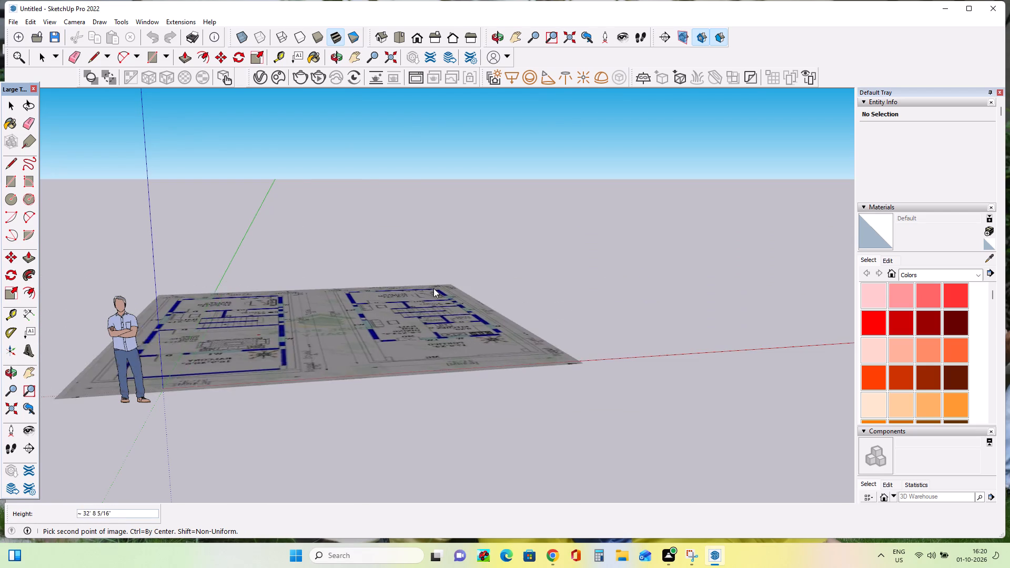
left_click(447, 291)
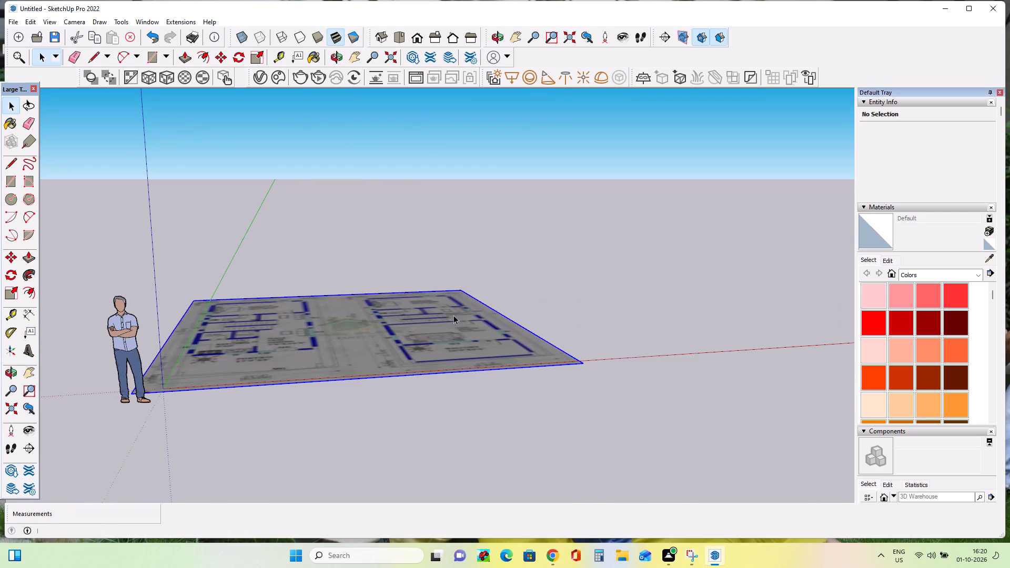
Examine the imported floor plan's two floor layouts, room labels and overall plot dimensions from above.
middle_click_drag(465, 313, 442, 454)
scroll(442, 454, "down", 3)
scroll(431, 333, "down", 5)
middle_click_drag(497, 308, 497, 414)
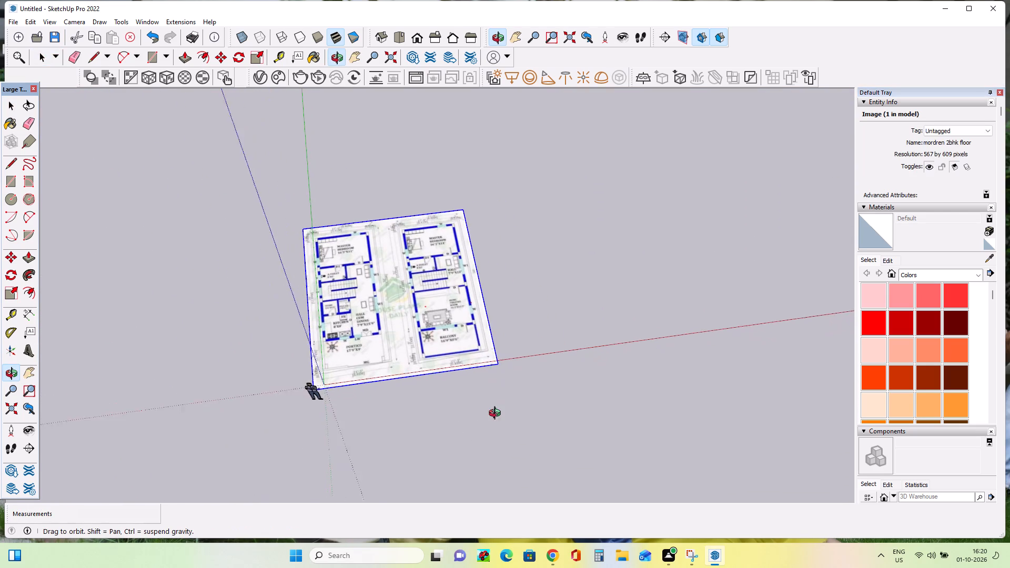
middle_click_drag(497, 414, 490, 422)
scroll(418, 356, "up", 7)
middle_click_drag(548, 425, 524, 428)
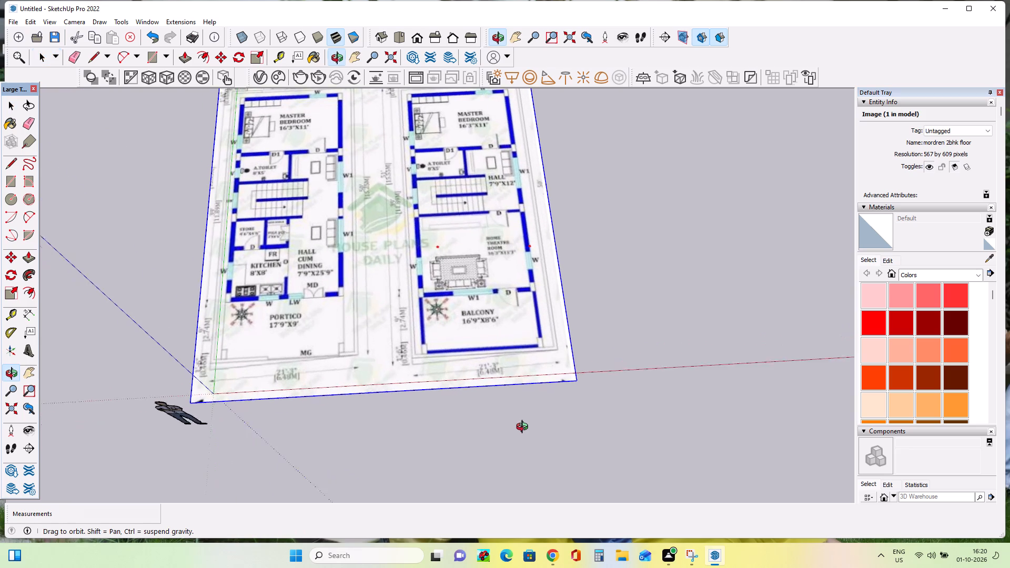
middle_click_drag(524, 428, 526, 428)
left_click(27, 370)
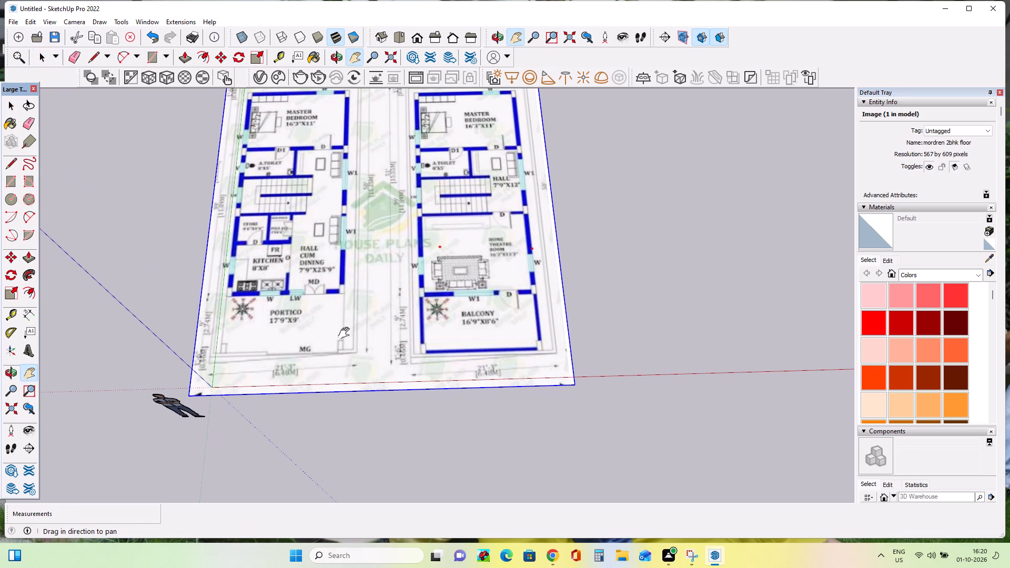
left_click_drag(407, 317, 299, 400)
left_click(299, 400)
left_click_drag(514, 369, 444, 382)
left_click(444, 382)
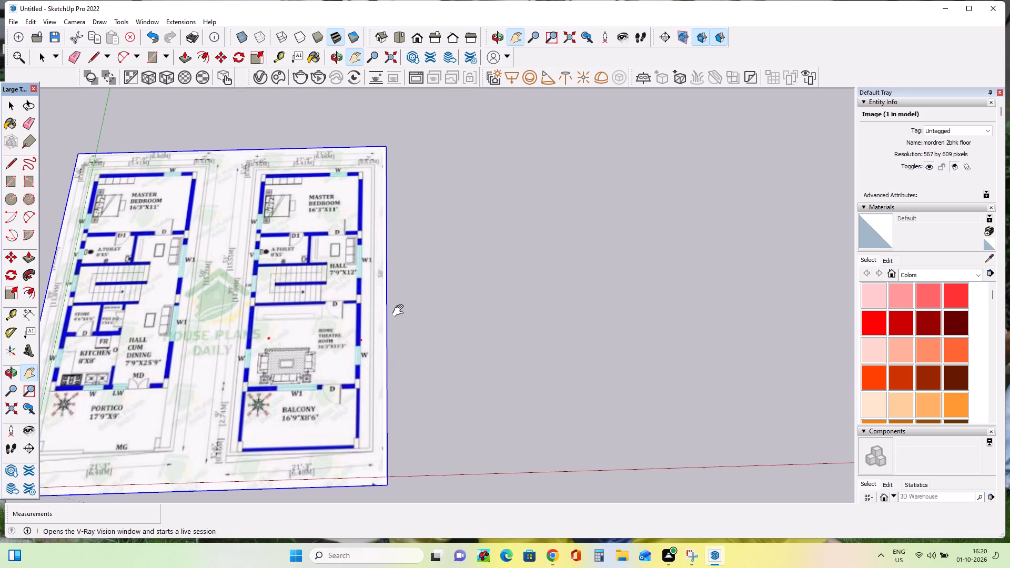
scroll(384, 295, "up", 6)
scroll(384, 295, "down", 4)
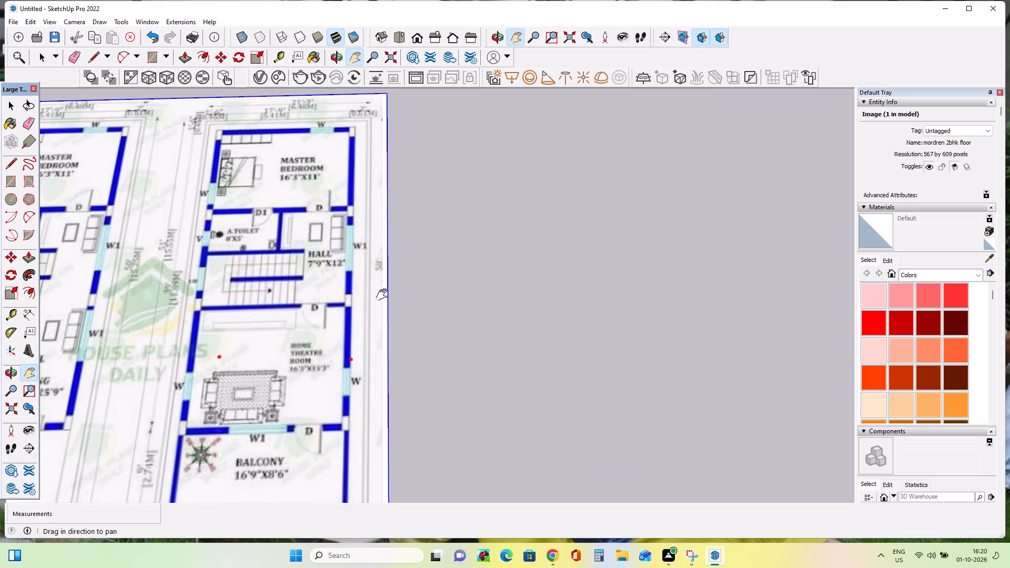
scroll(384, 295, "down", 4)
scroll(252, 302, "up", 8)
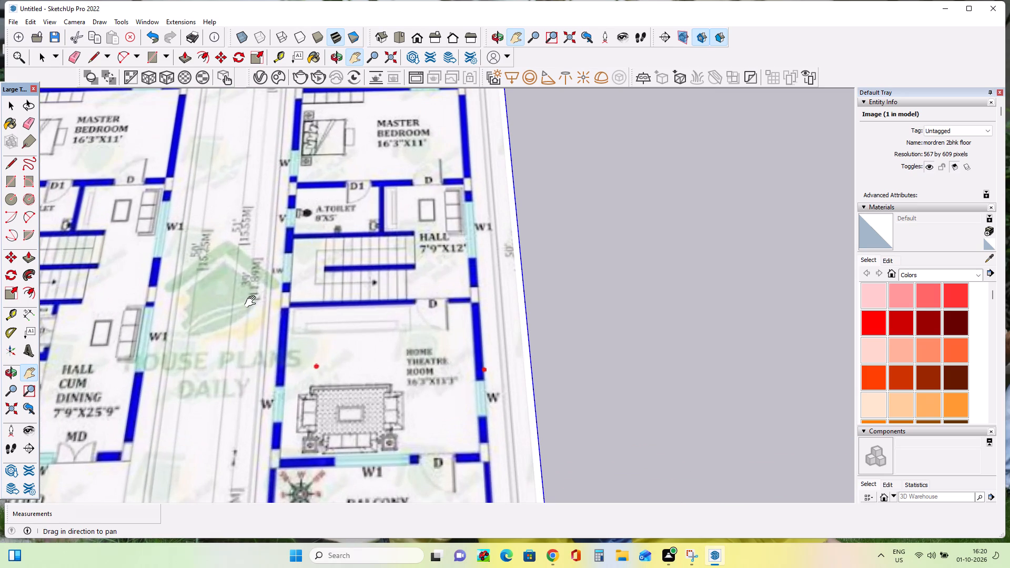
scroll(252, 302, "down", 3)
scroll(330, 279, "down", 4)
scroll(374, 290, "down", 3)
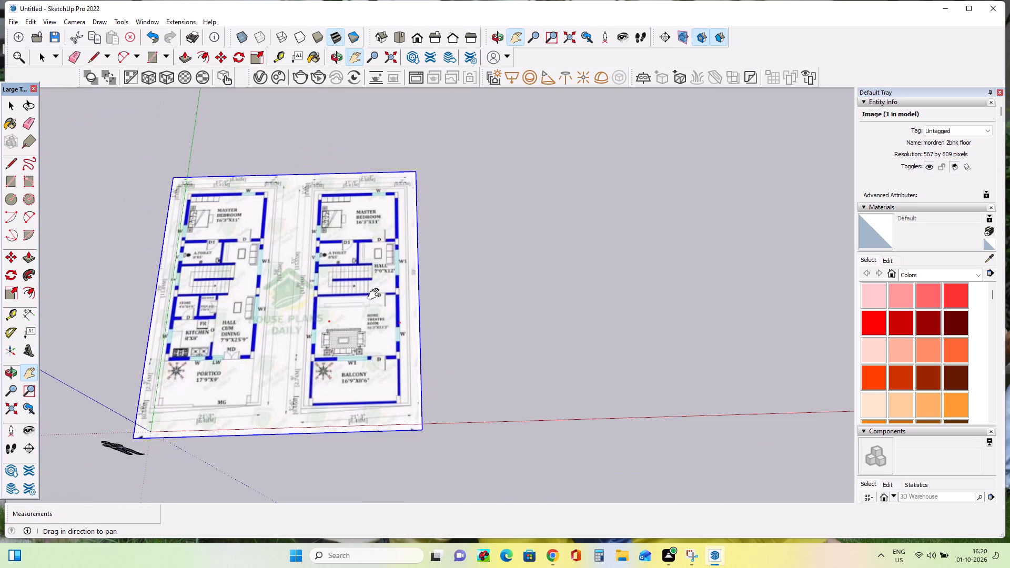
scroll(497, 393, "up", 1)
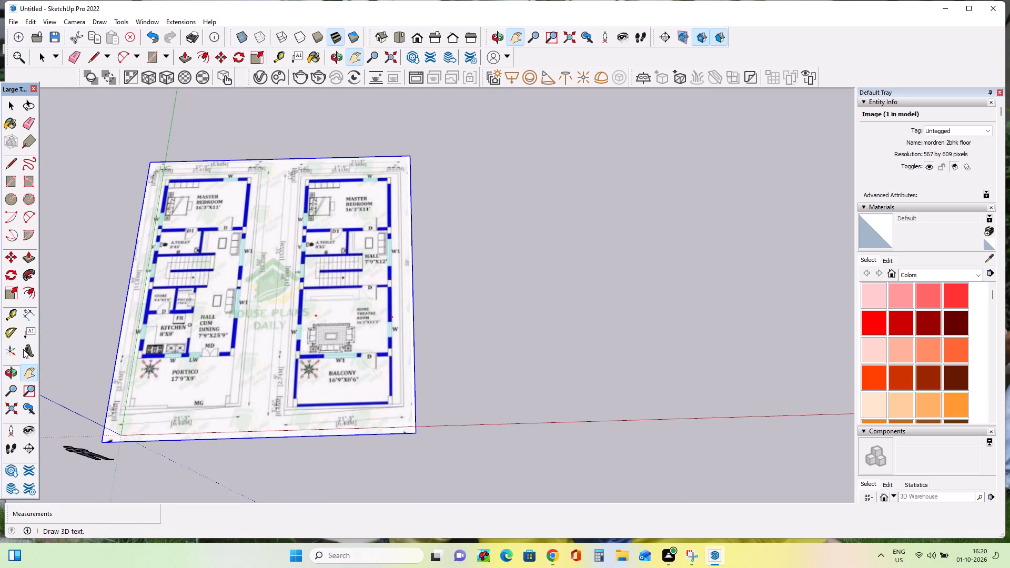
Draw a 21' by 50' rectangle on the ground beside the imported floor plan image.
left_click(12, 186)
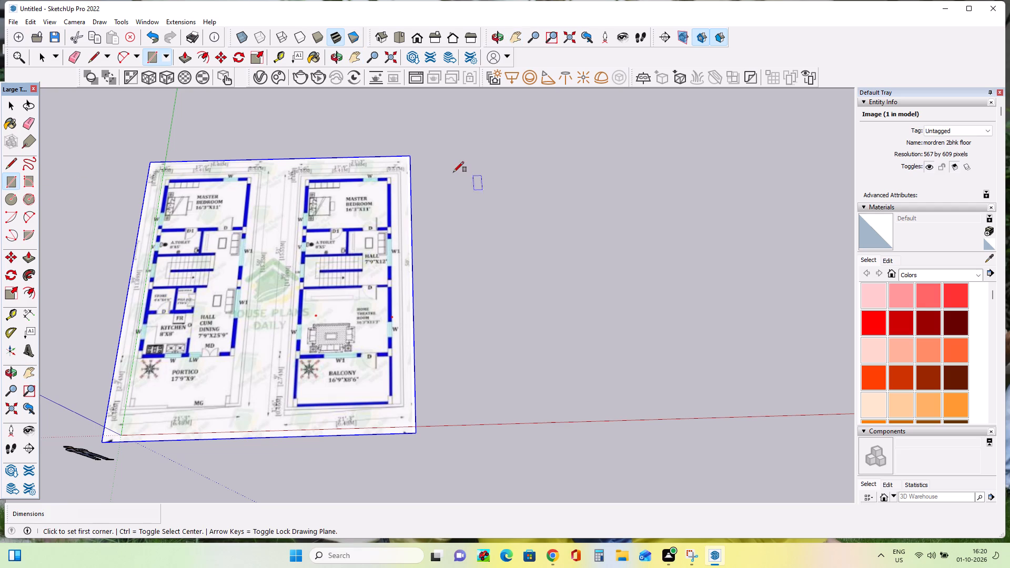
left_click(442, 155)
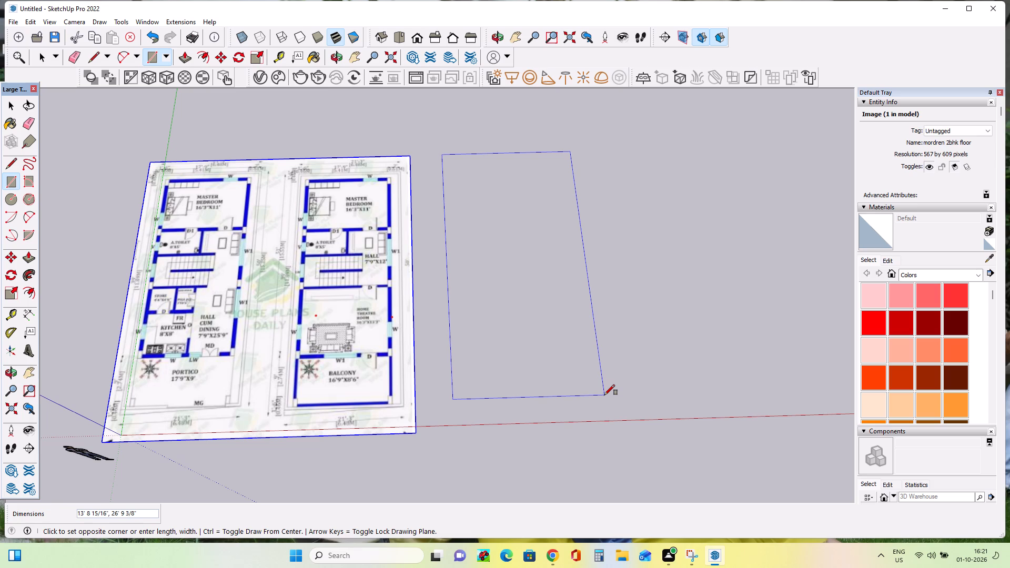
type("21")
type("',")
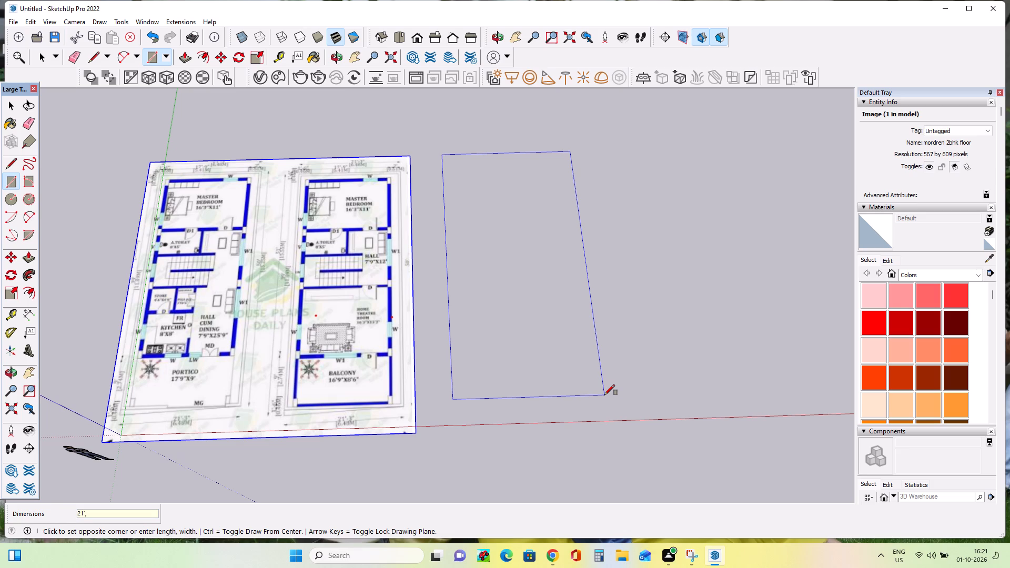
type("50'")
key("Return")
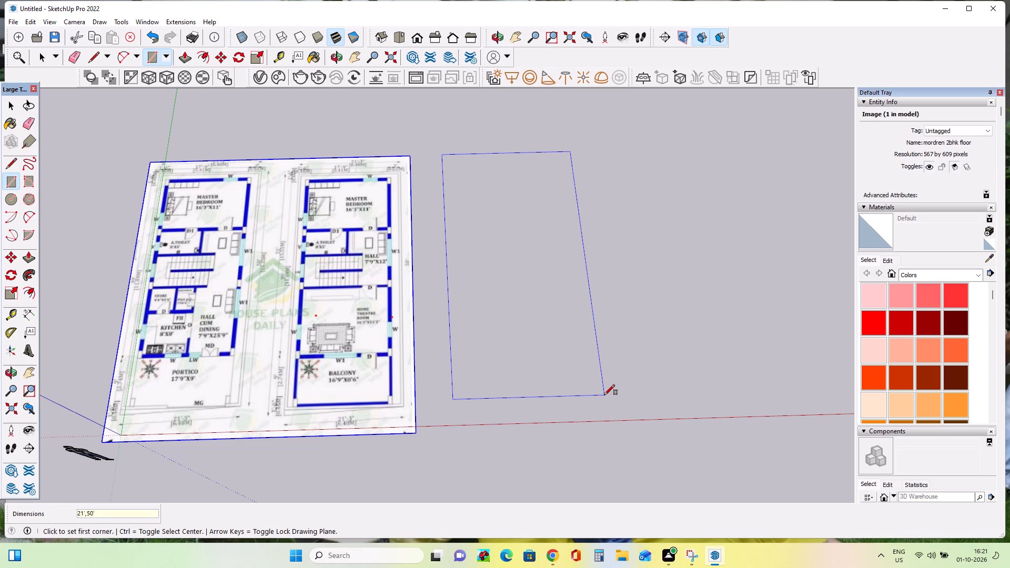
key("Return")
scroll(604, 395, "down", 2)
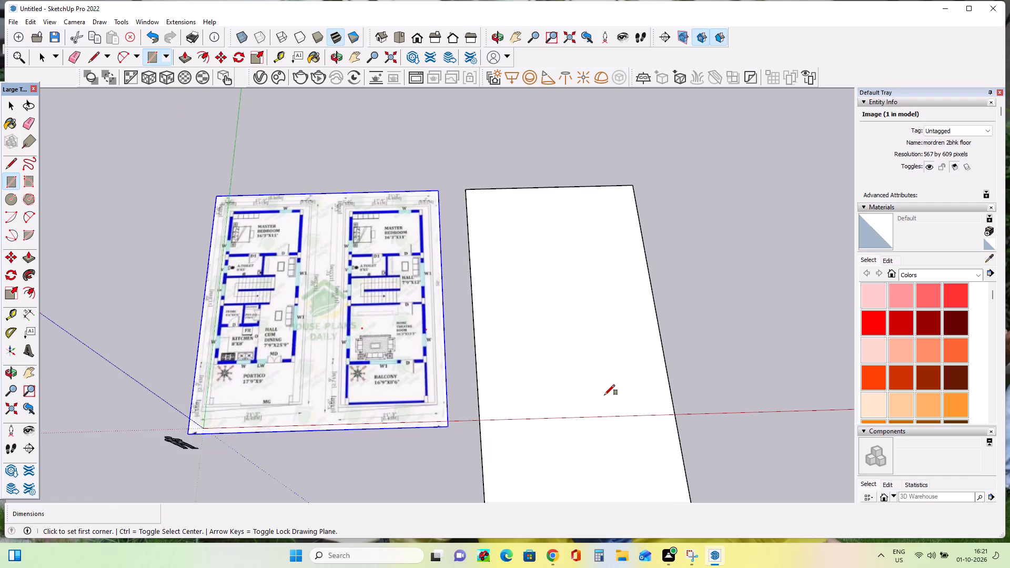
scroll(604, 395, "down", 9)
scroll(625, 477, "up", 3)
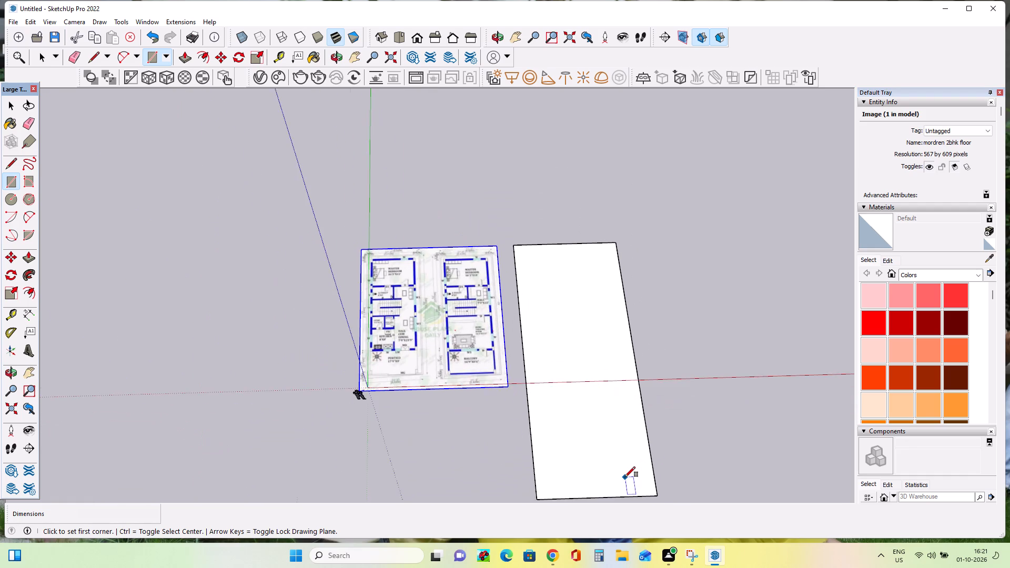
scroll(625, 477, "up", 2)
scroll(446, 309, "up", 5)
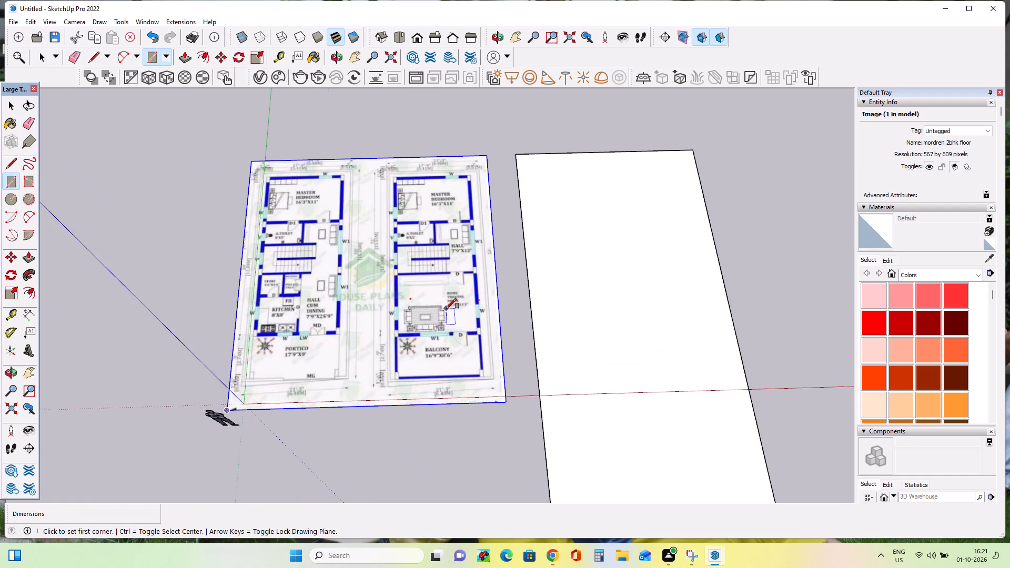
Examine the imported floor plan's two layouts and their dimensions alongside the blank plot rectangle.
scroll(446, 309, "up", 4)
middle_click_drag(446, 309, 470, 283)
scroll(405, 299, "down", 1)
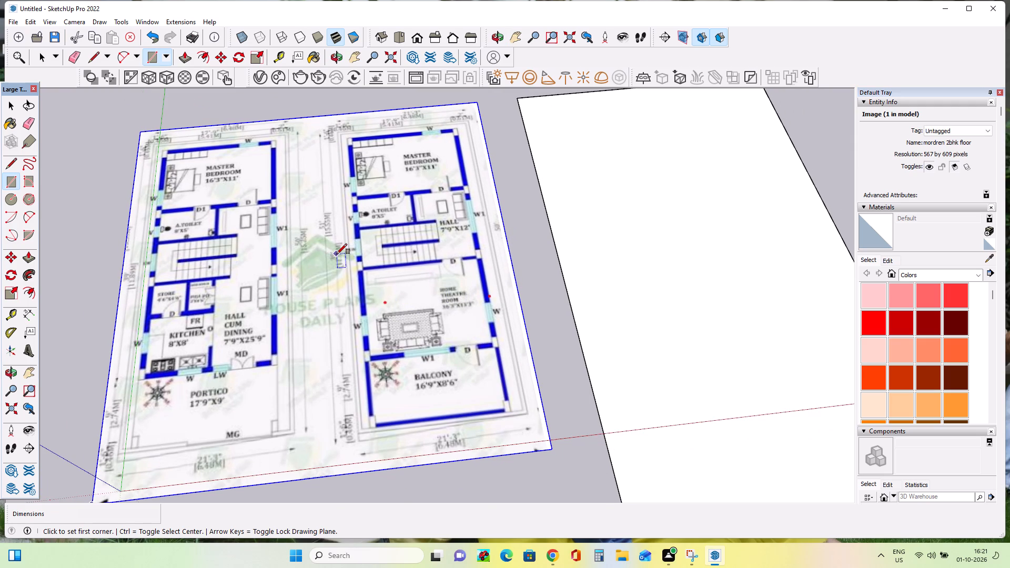
scroll(337, 254, "up", 2)
scroll(337, 254, "down", 3)
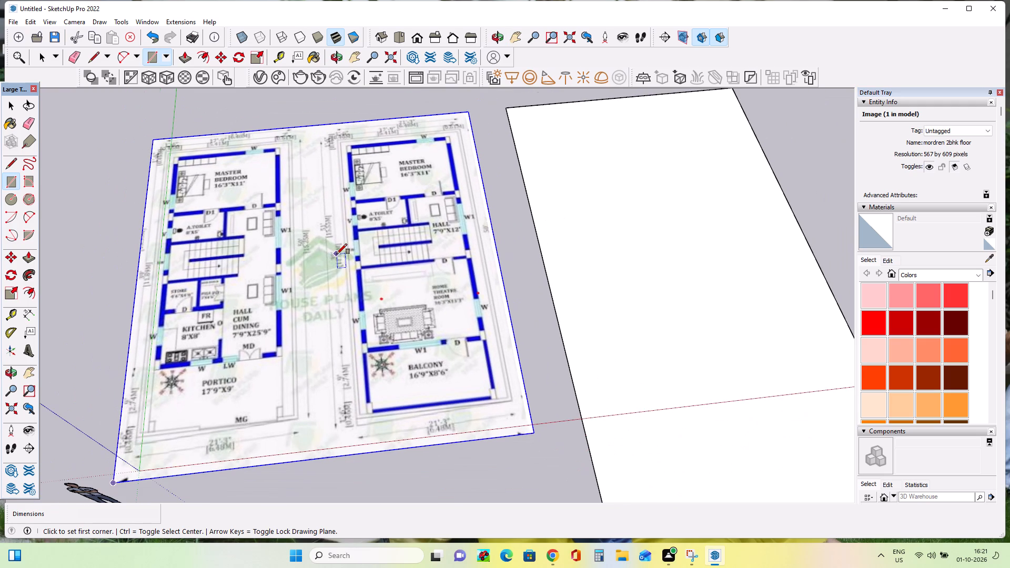
scroll(337, 254, "up", 2)
scroll(333, 256, "down", 2)
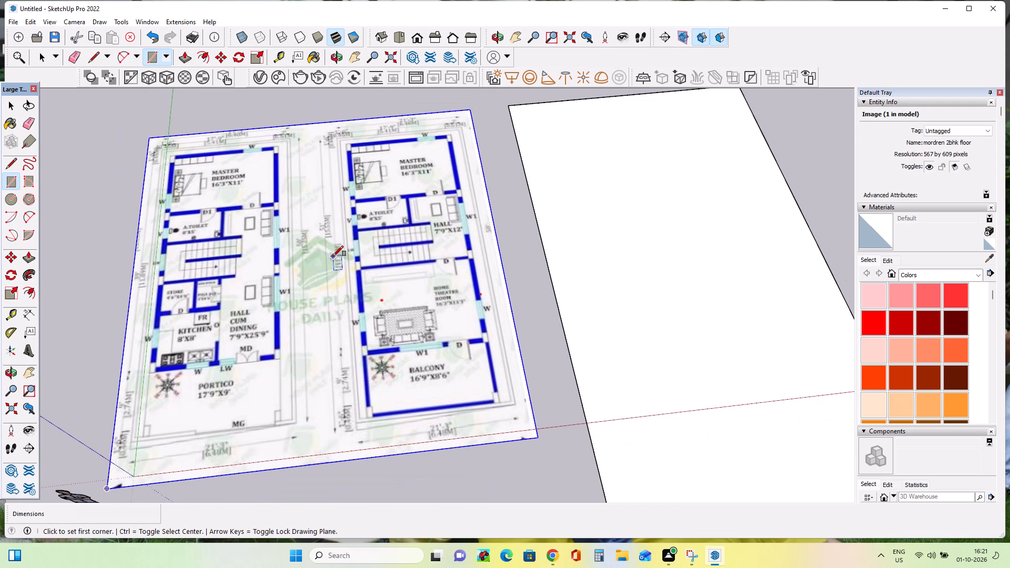
scroll(379, 238, "down", 2)
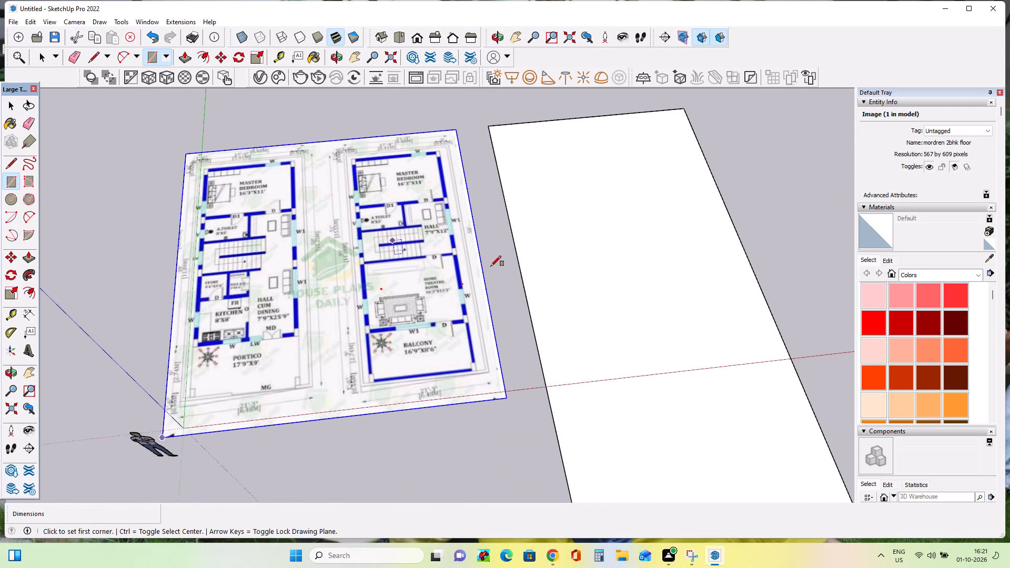
scroll(502, 275, "down", 6)
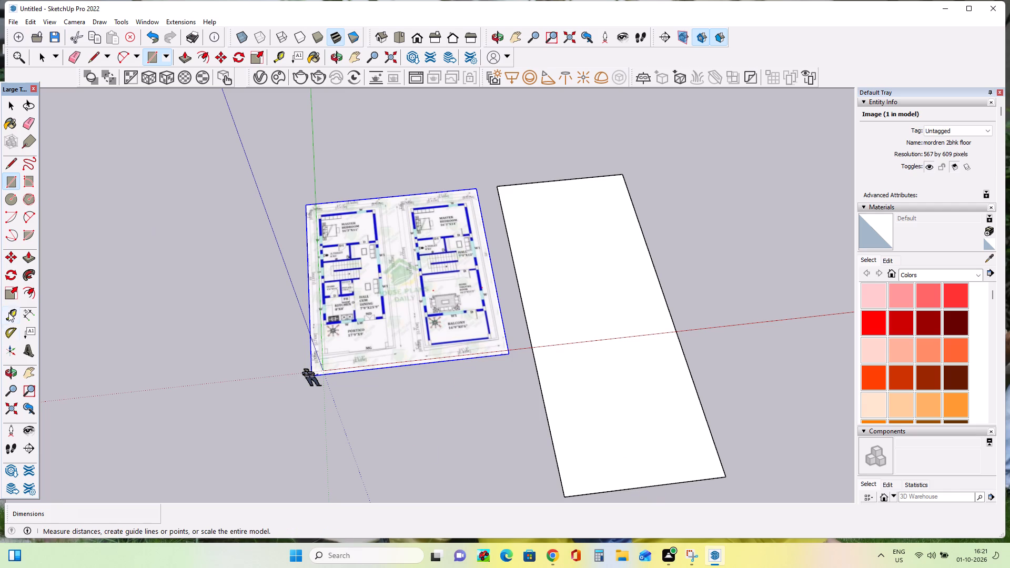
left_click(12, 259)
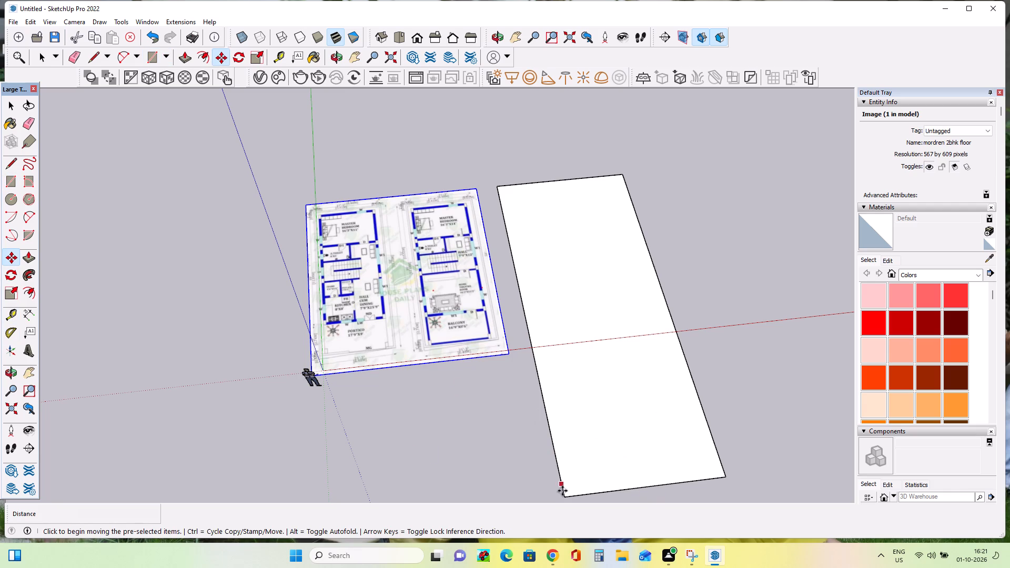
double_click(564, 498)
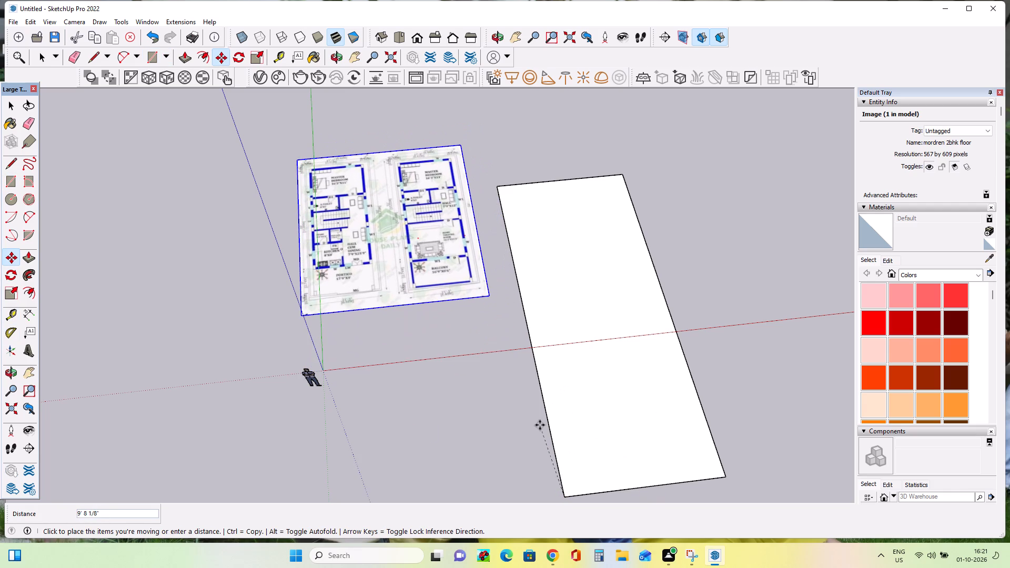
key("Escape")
Select the whole plot rectangle and move it by its front corner nearest the plan image, bringing its front edge close to the red axis.
left_click(4, 105)
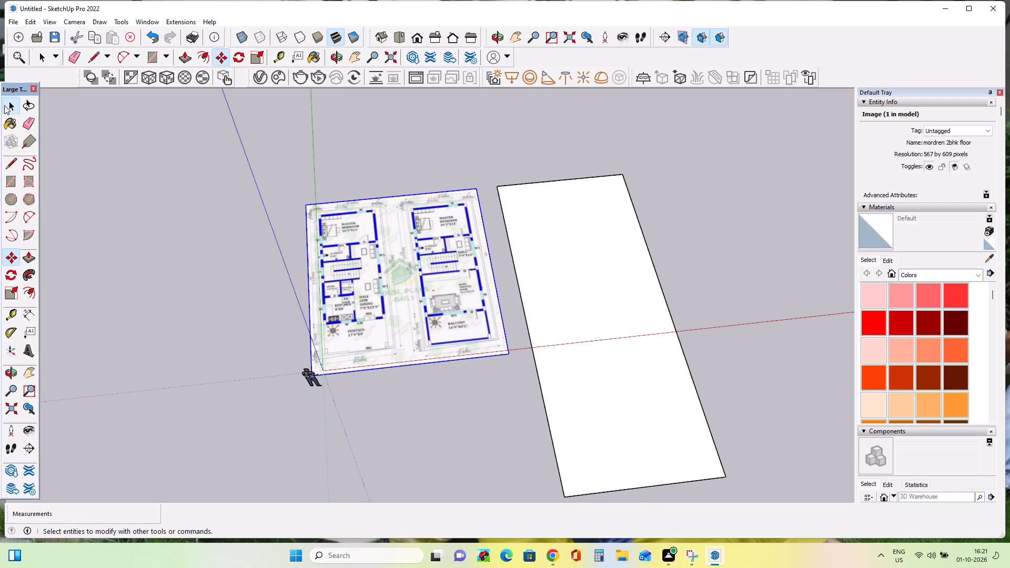
left_click_drag(717, 222, 711, 224)
left_click_drag(701, 230, 540, 405)
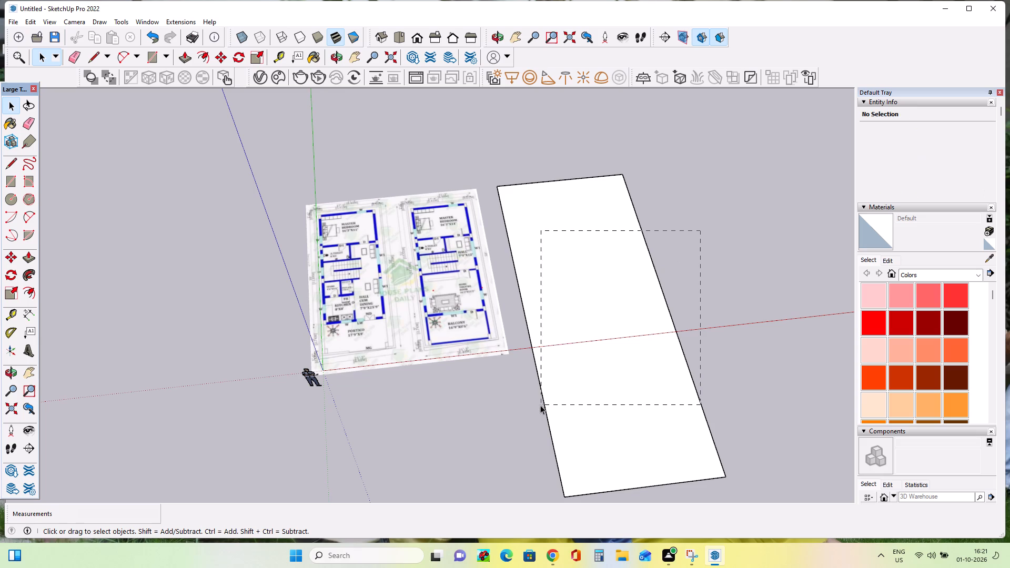
left_click_drag(540, 405, 532, 410)
left_click(530, 411)
left_click_drag(702, 298, 696, 302)
left_click_drag(615, 351, 568, 382)
left_click_drag(551, 396, 510, 427)
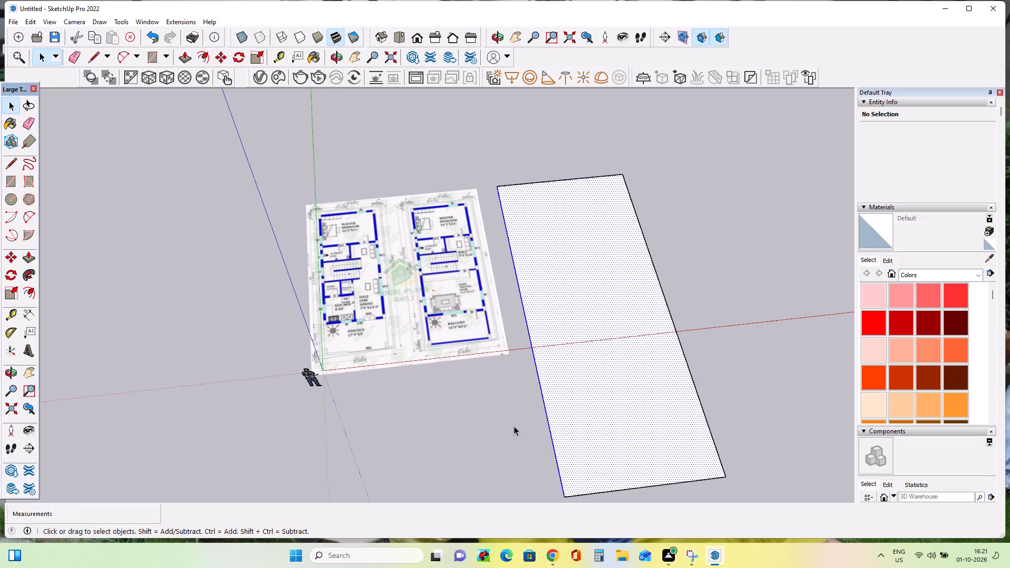
left_click(714, 356, "ctrl")
left_click_drag(714, 356, 694, 368, "ctrl")
left_click(640, 405, "ctrl")
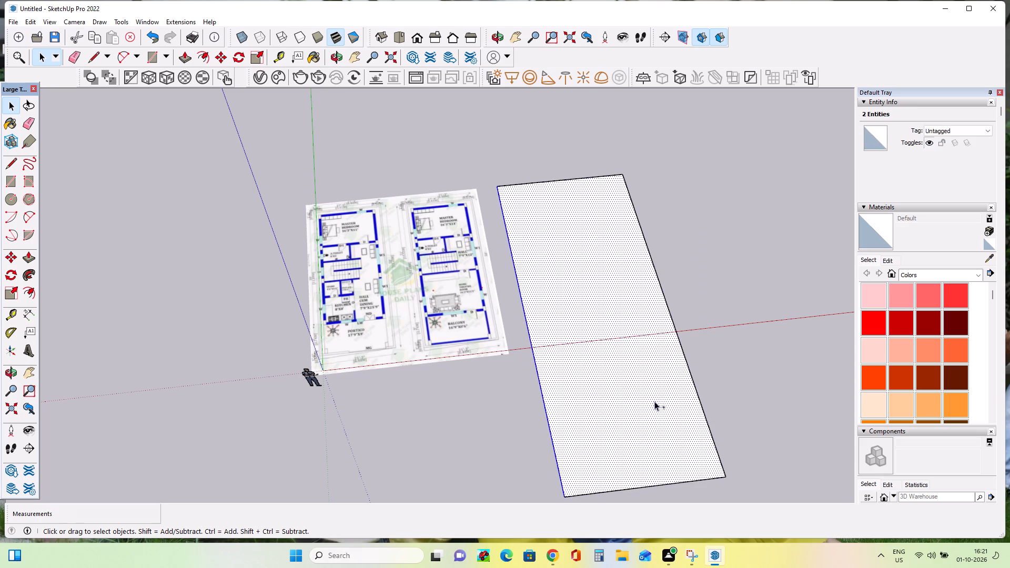
triple_click(686, 391, "ctrl")
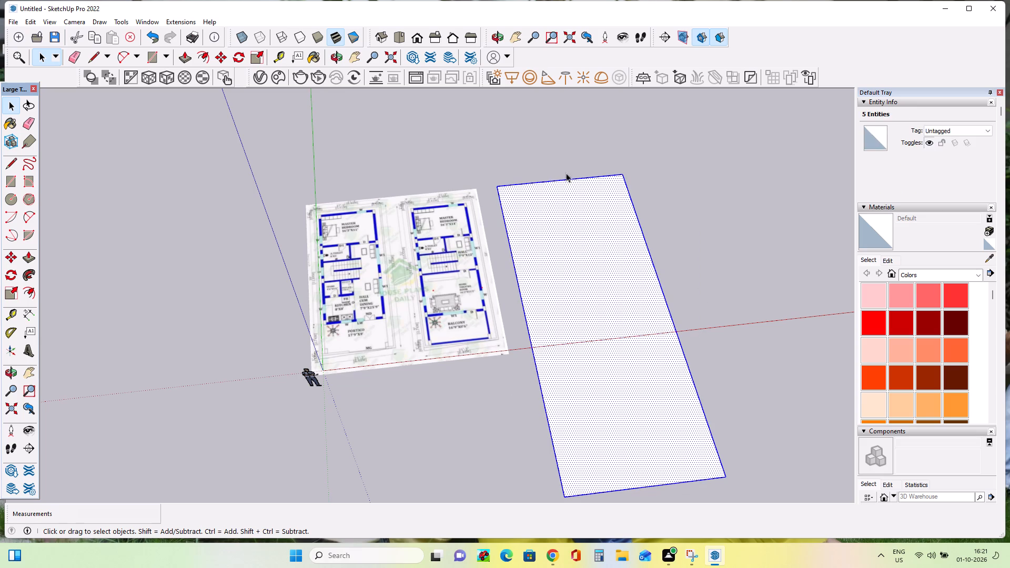
left_click(12, 258)
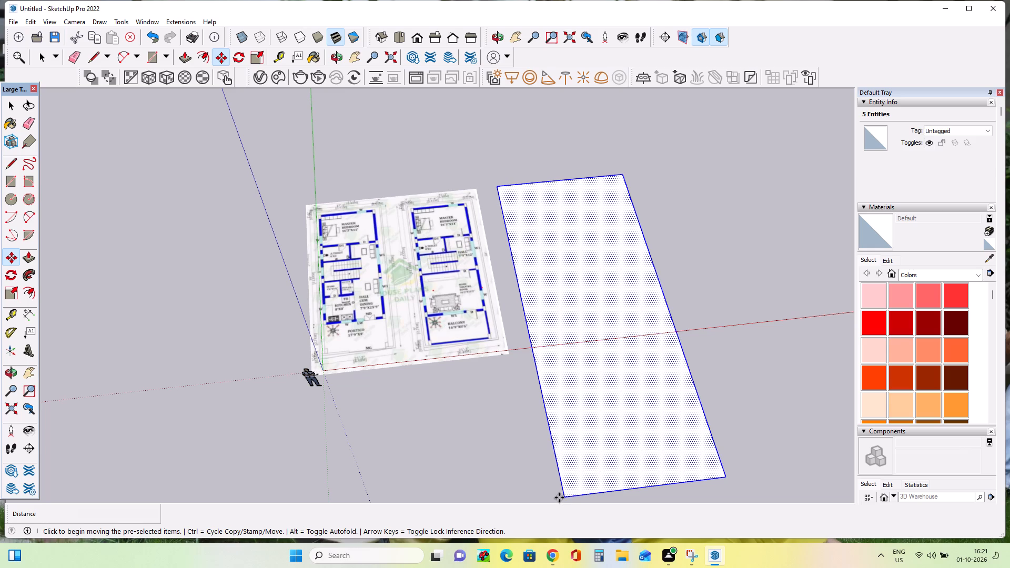
double_click(563, 499)
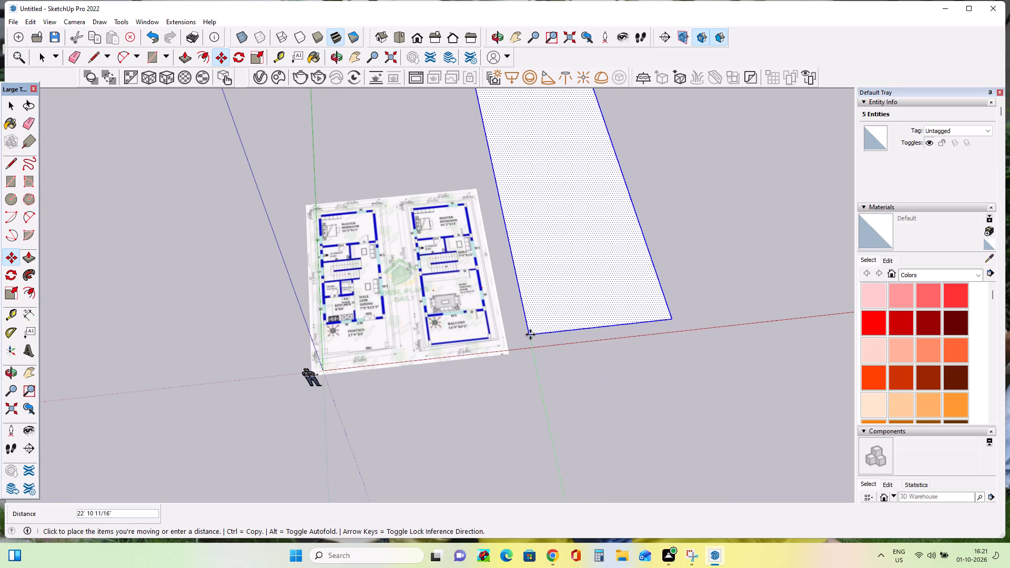
left_click(522, 343)
Examine the setback dimensions around the master bedroom on the plan image's second layout.
scroll(612, 380, "down", 4)
middle_click_drag(621, 390, 616, 386)
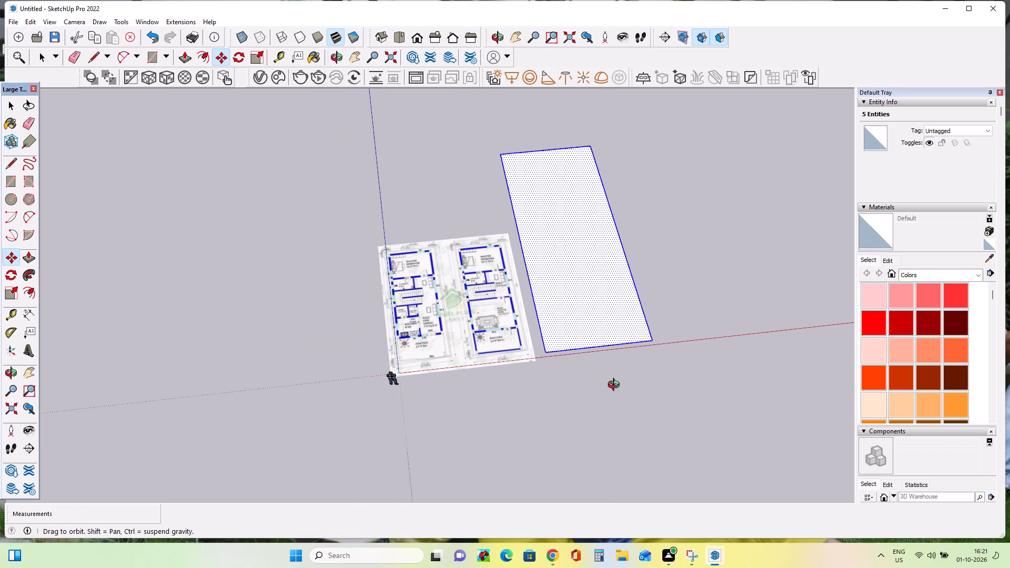
middle_click_drag(616, 386, 616, 415)
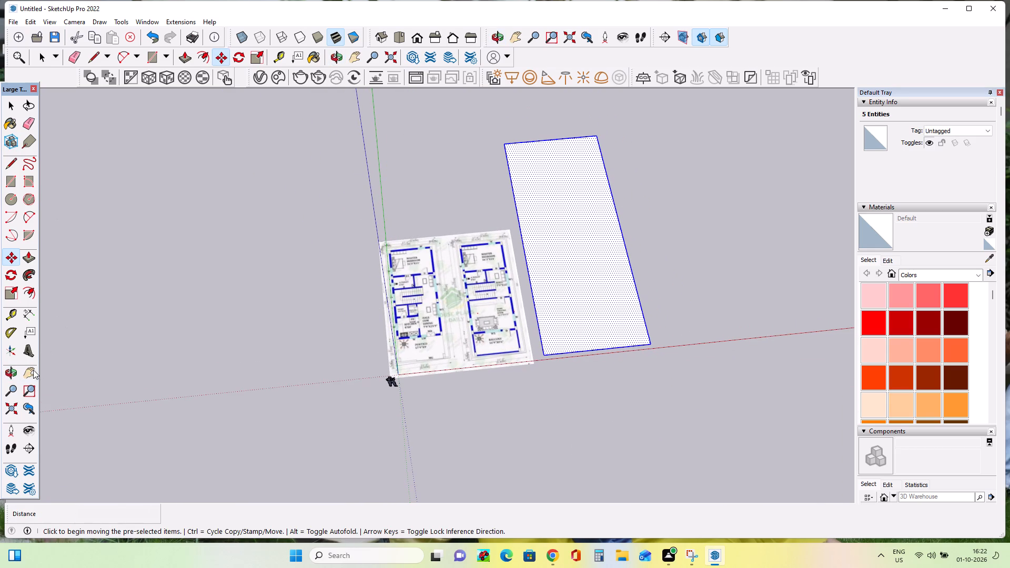
left_click(32, 376)
left_click(373, 370)
left_click_drag(373, 370, 296, 381)
left_click_drag(274, 384, 233, 397)
left_click_drag(222, 400, 79, 457)
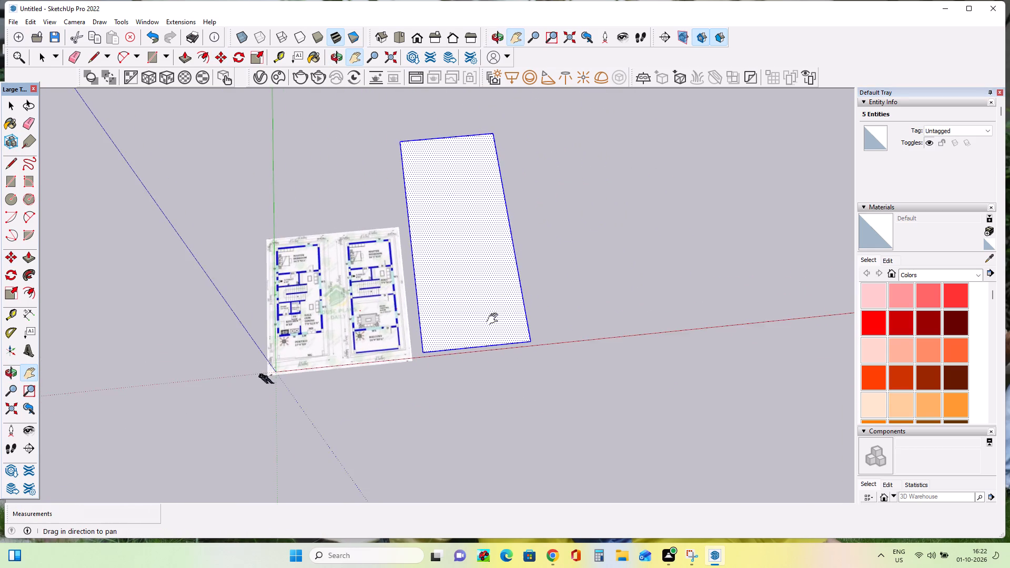
left_click_drag(509, 316, 474, 349)
left_click_drag(472, 350, 450, 387)
scroll(367, 413, "up", 3)
middle_click_drag(441, 393, 442, 403)
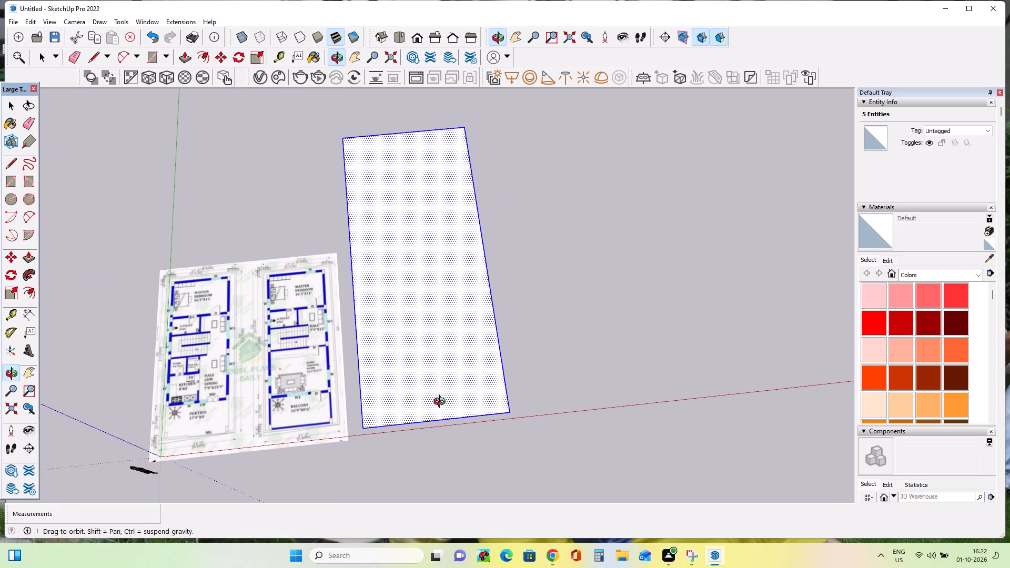
middle_click_drag(442, 403, 441, 408)
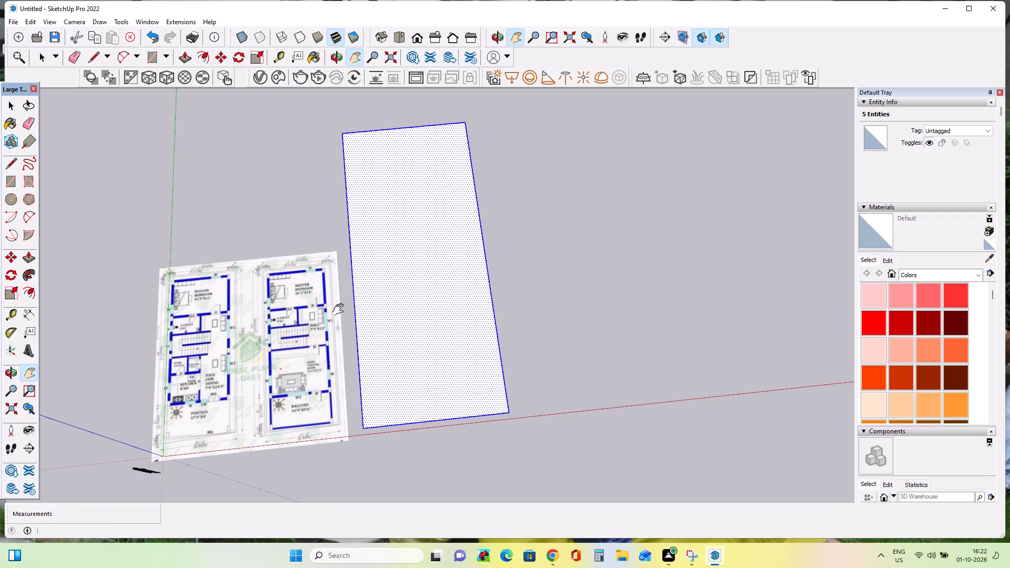
scroll(340, 376, "up", 8)
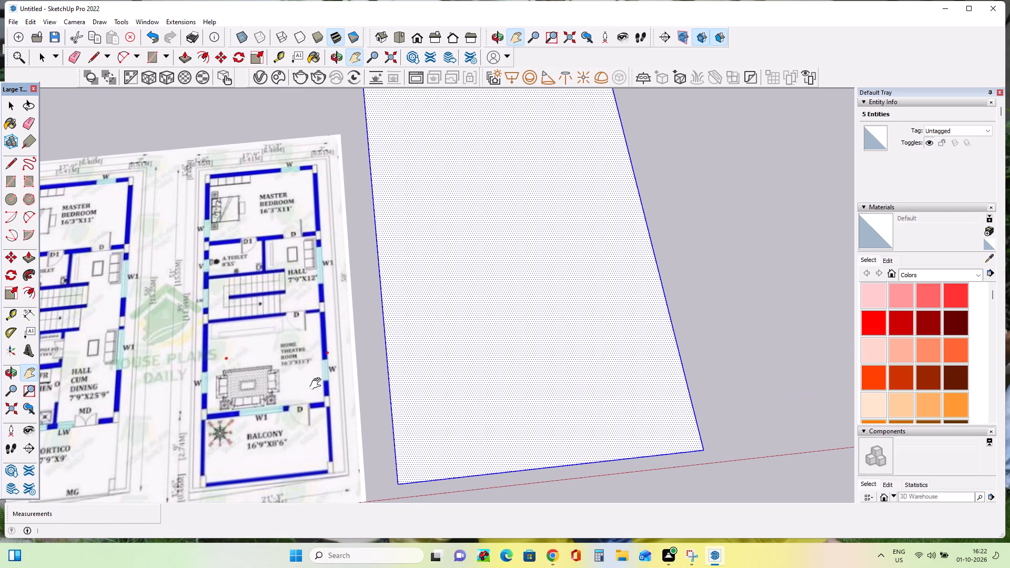
scroll(316, 126, "up", 11)
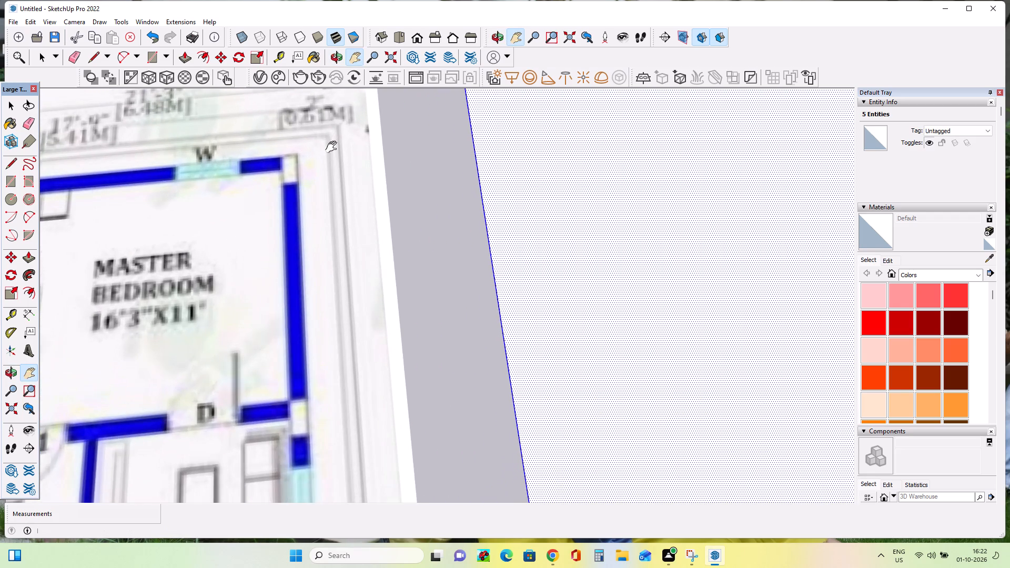
scroll(334, 147, "down", 8)
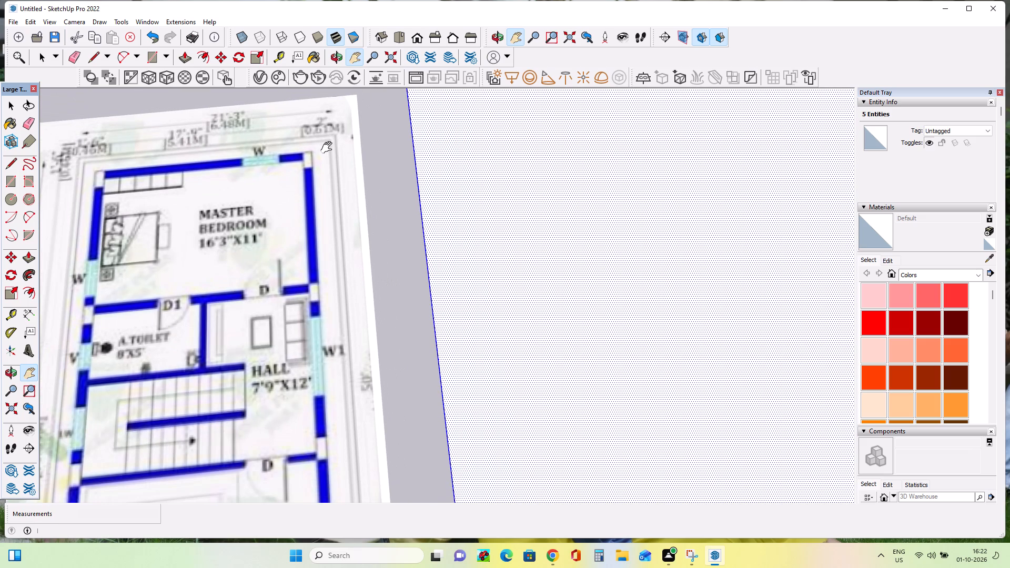
scroll(115, 153, "up", 7)
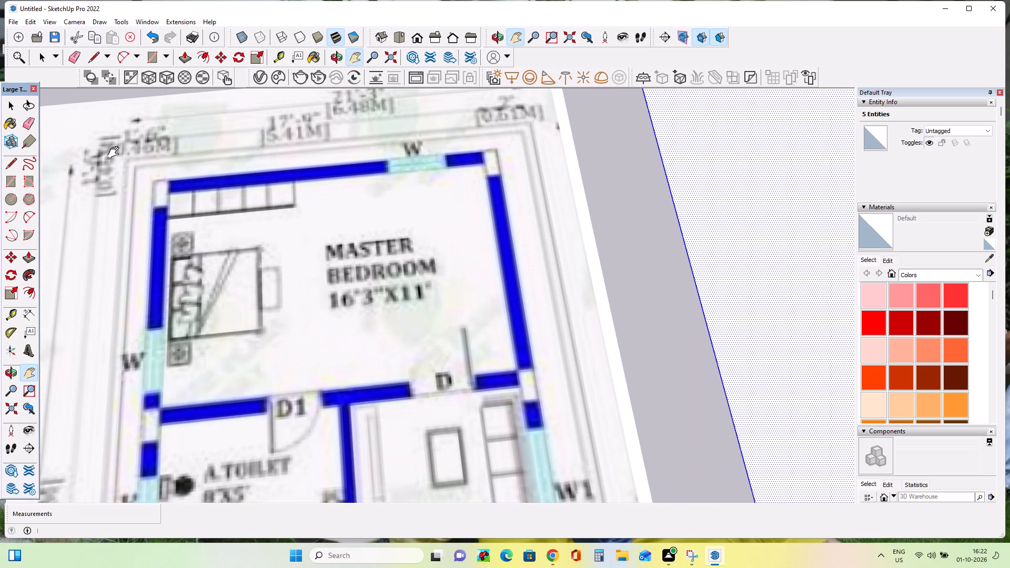
scroll(116, 153, "down", 13)
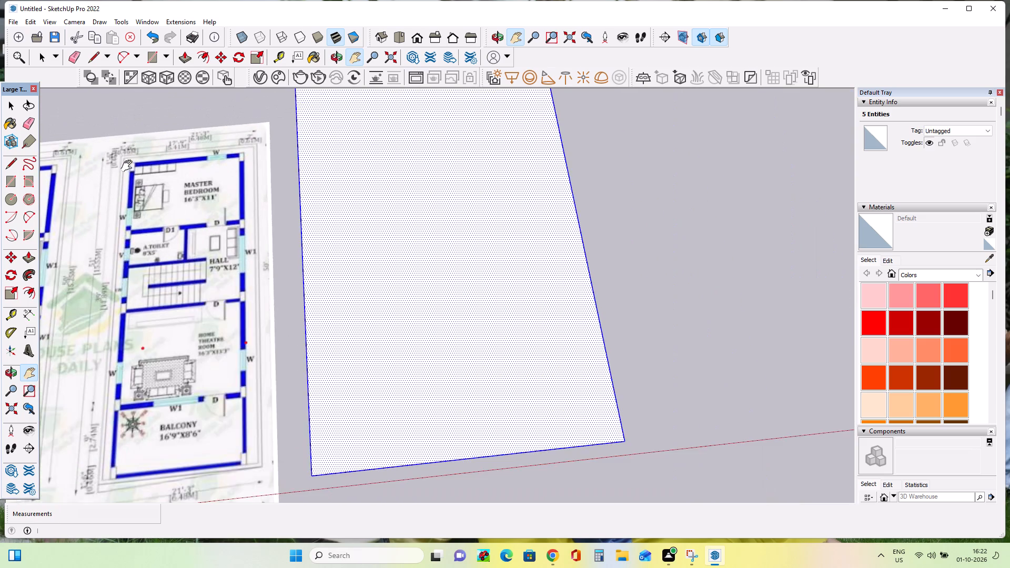
scroll(130, 169, "down", 3)
Offset the plot rectangle's outline 9" inward for the boundary wall thickness.
left_click_drag(445, 349, 456, 433)
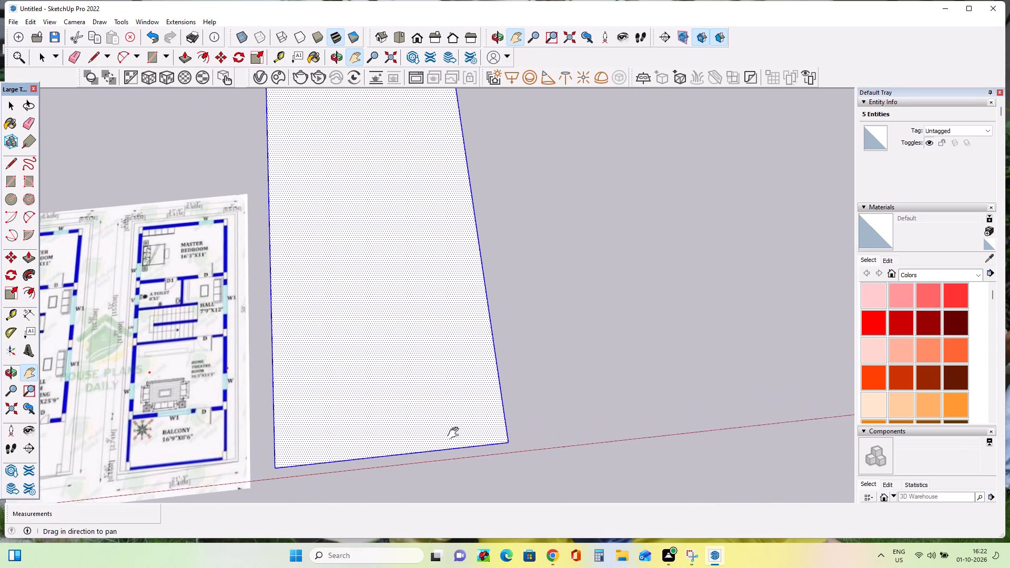
left_click_drag(456, 433, 456, 448)
left_click_drag(456, 448, 458, 462)
left_click(458, 462)
scroll(483, 450, "down", 4)
scroll(468, 441, "up", 1)
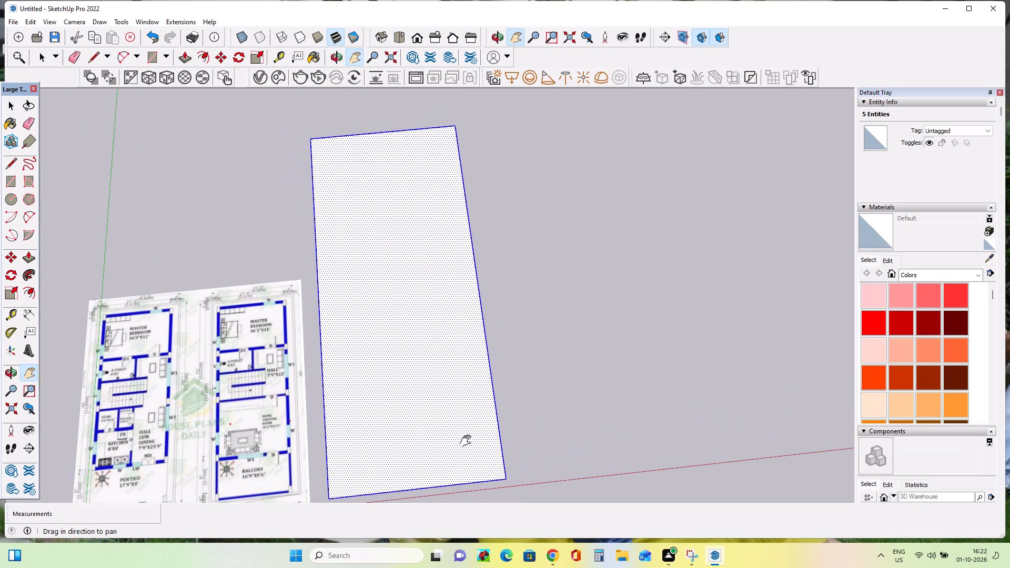
left_click(33, 292)
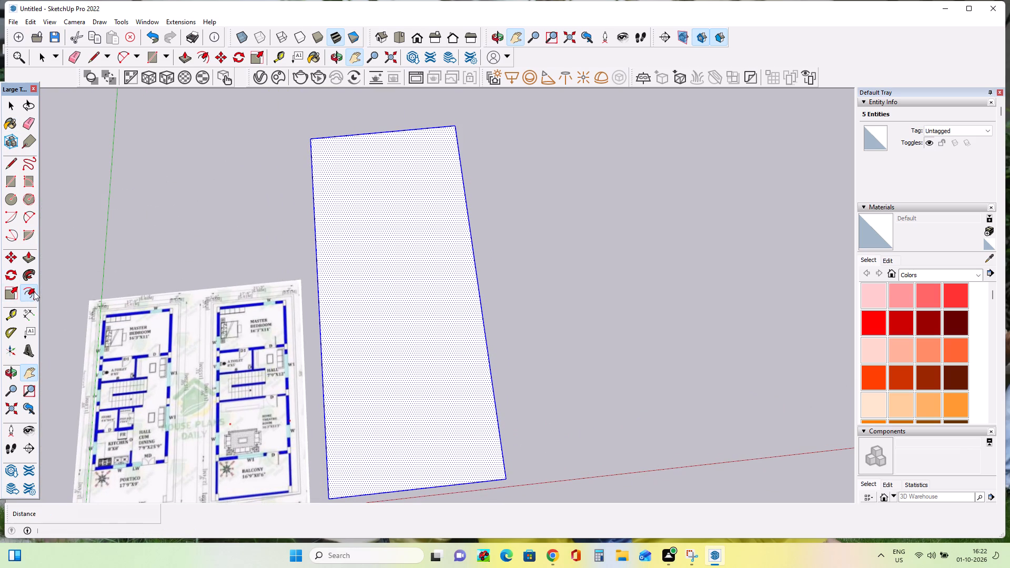
left_click(417, 301)
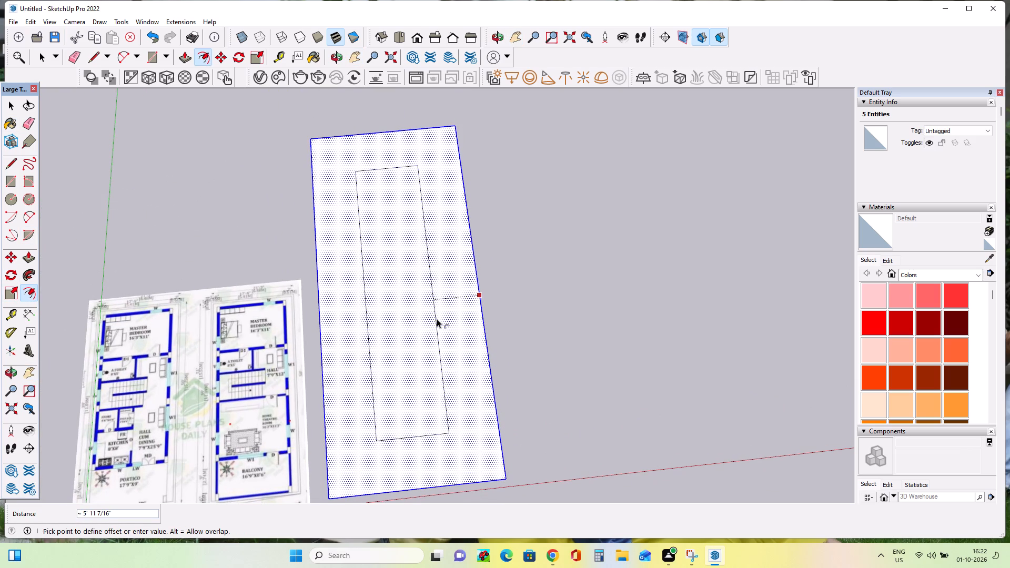
type("9\"")
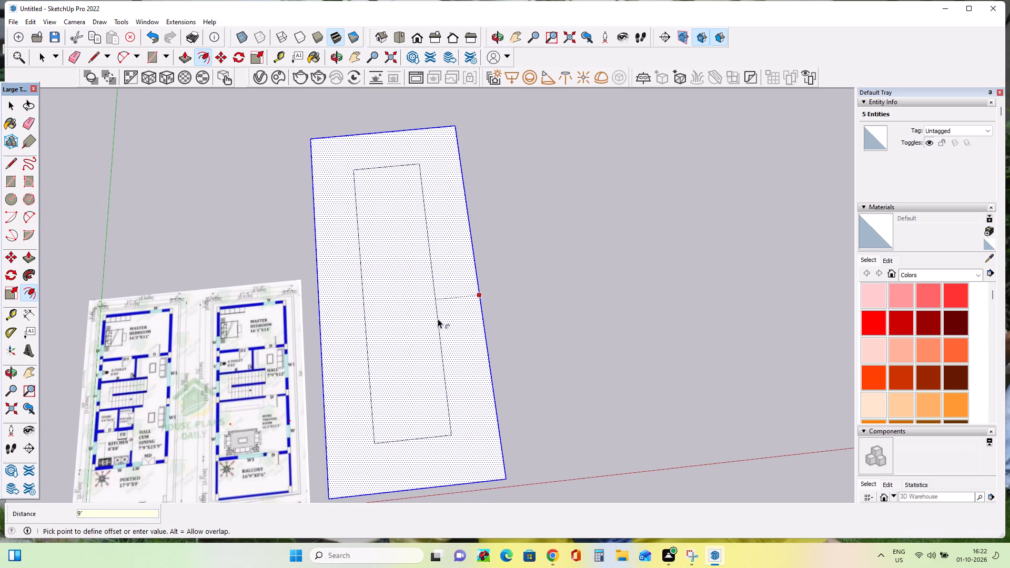
key("Return")
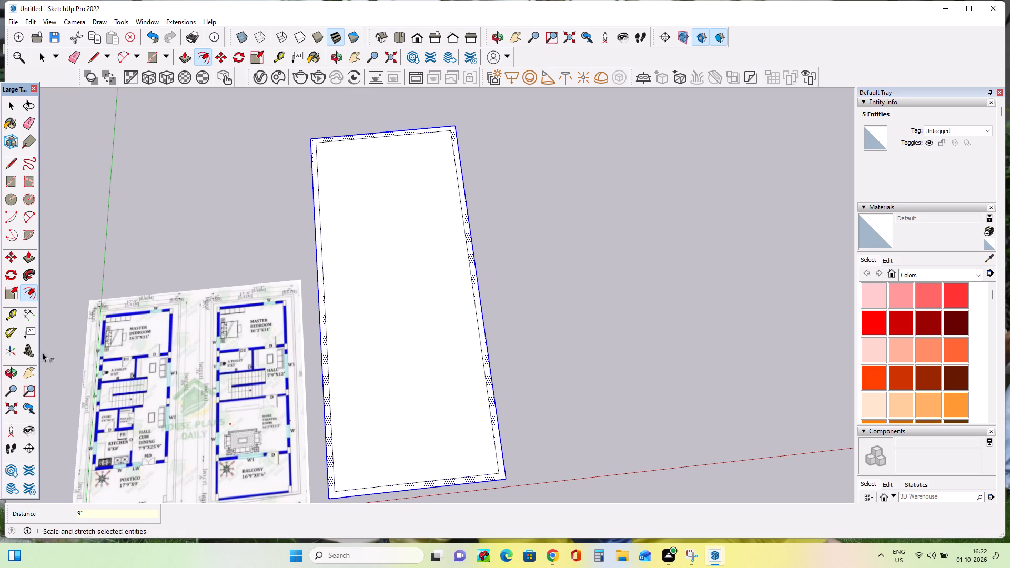
Place a guide line 2' inside the inner outline's long side farthest from the floor plan image.
left_click(10, 319)
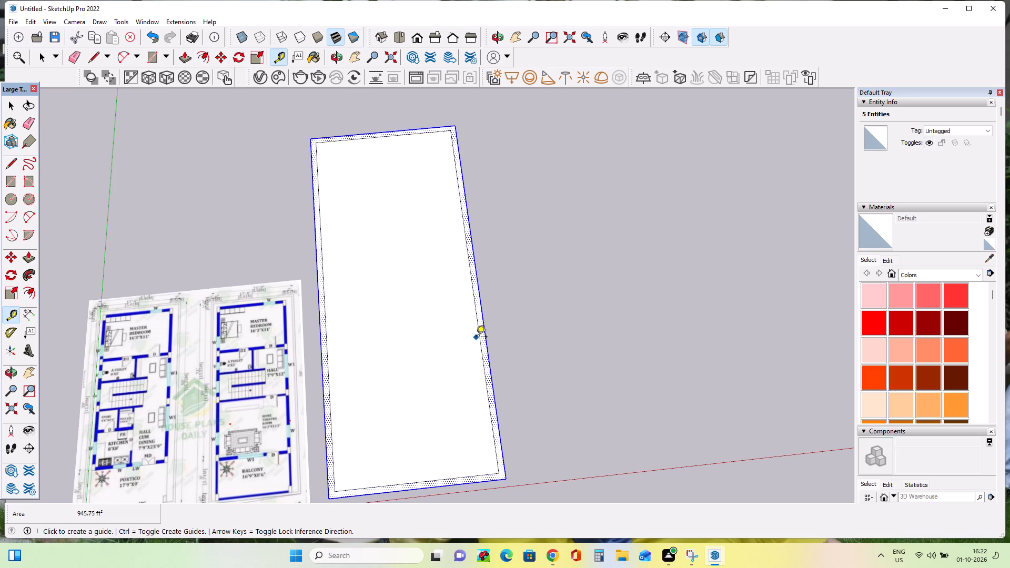
left_click(480, 339)
type("2'")
key("Return")
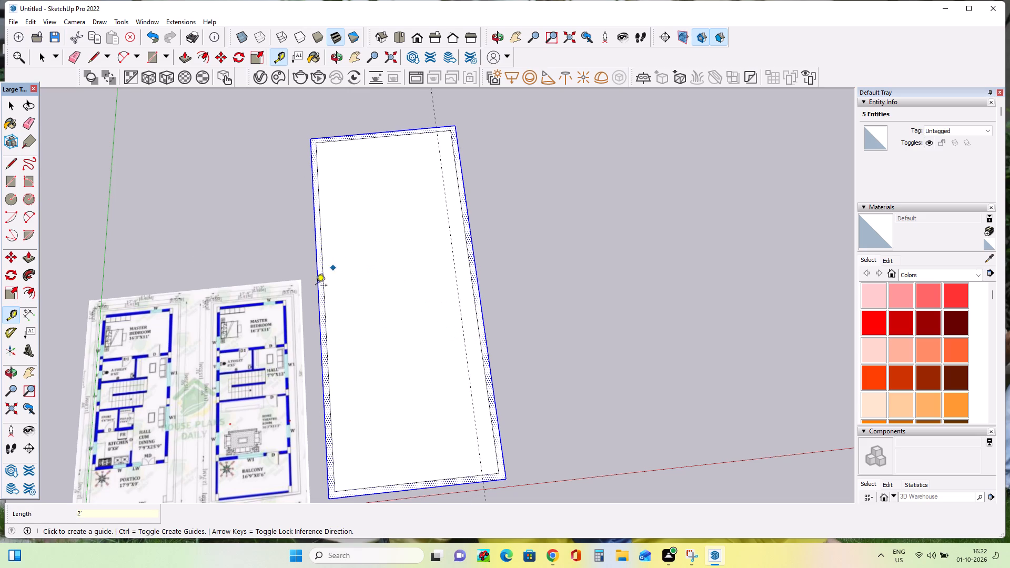
Place a guide line 1'6" inside the inner outline's long side nearest the floor plan image.
double_click(327, 288)
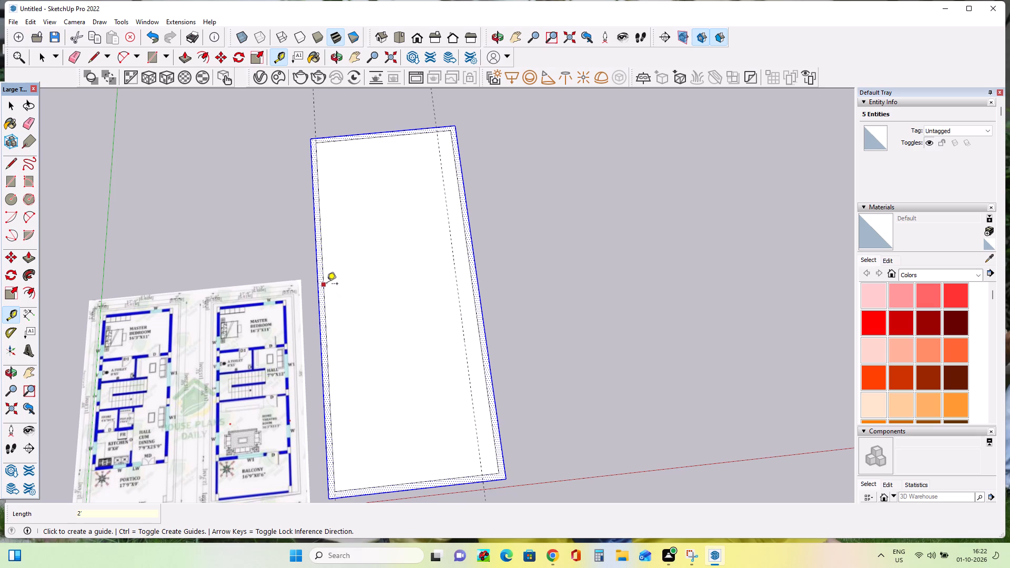
left_click(327, 285)
type("1'")
type("6\"")
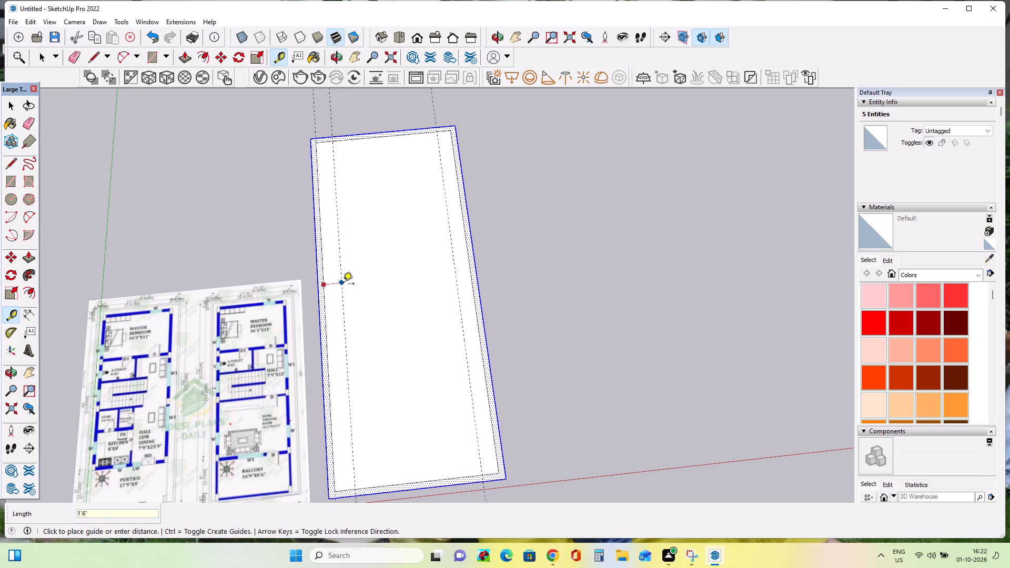
key("Return")
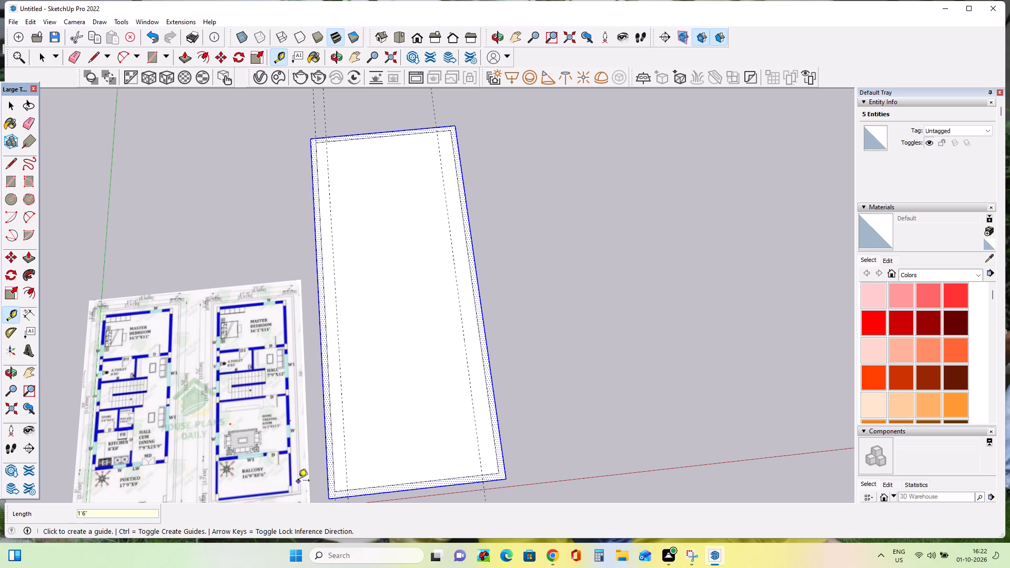
Place a guide line 1'6" inside the inner outline's short side farthest from the red axis, matching the plan's setback.
scroll(298, 481, "up", 3)
middle_click_drag(278, 289, 284, 301)
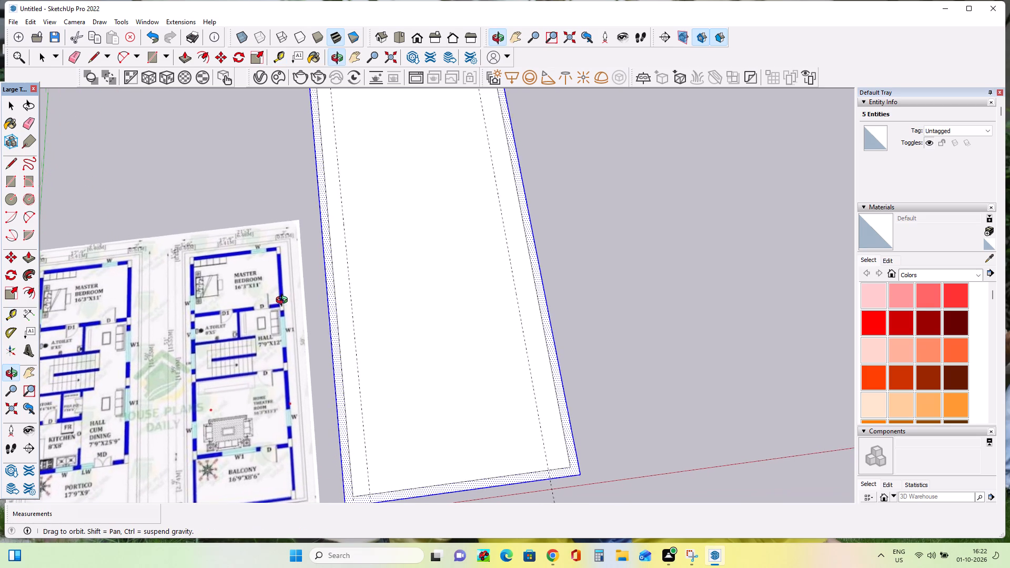
middle_click_drag(284, 301, 287, 310)
scroll(176, 248, "up", 14)
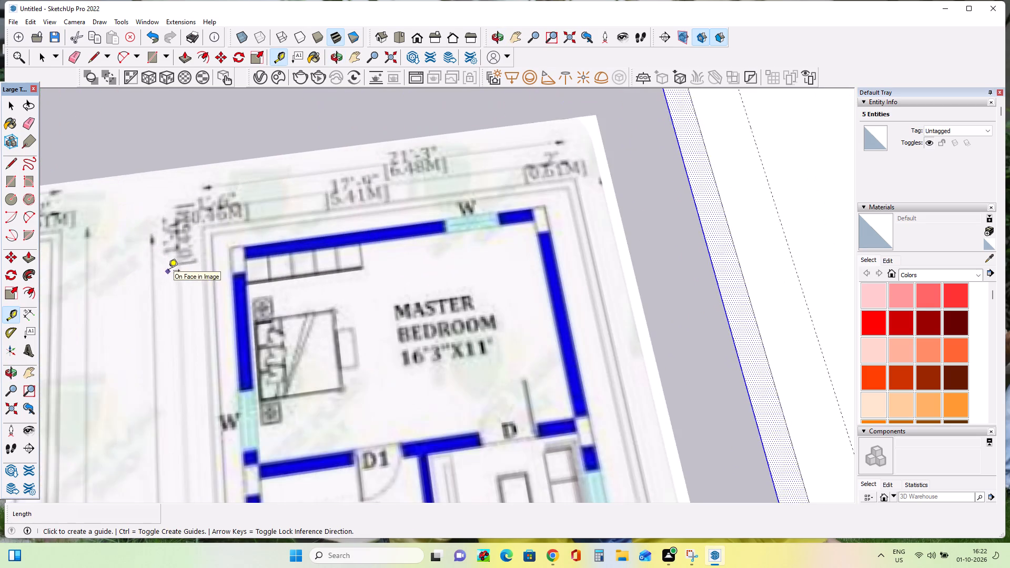
scroll(168, 271, "up", 2)
scroll(168, 271, "down", 18)
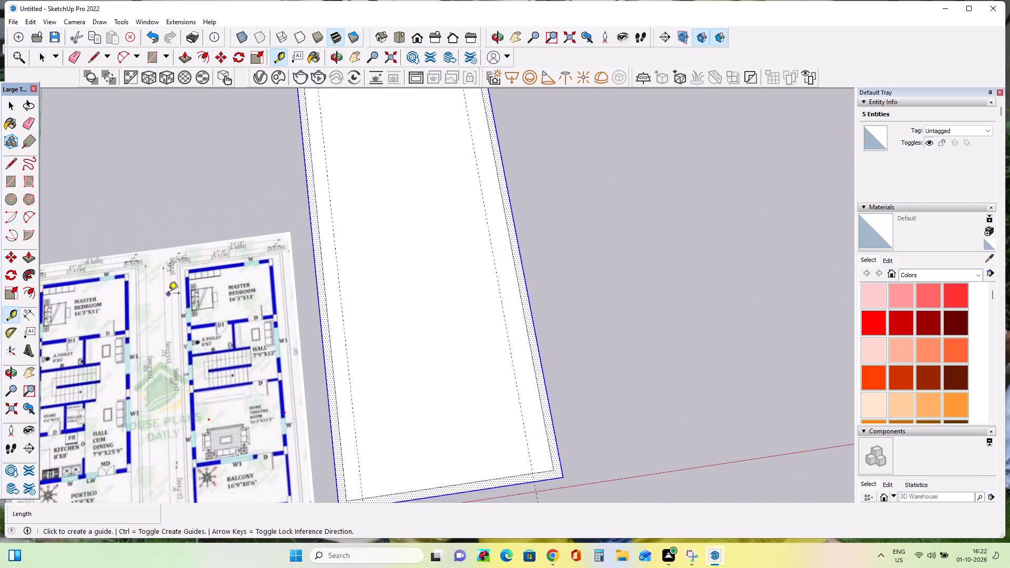
scroll(168, 294, "down", 5)
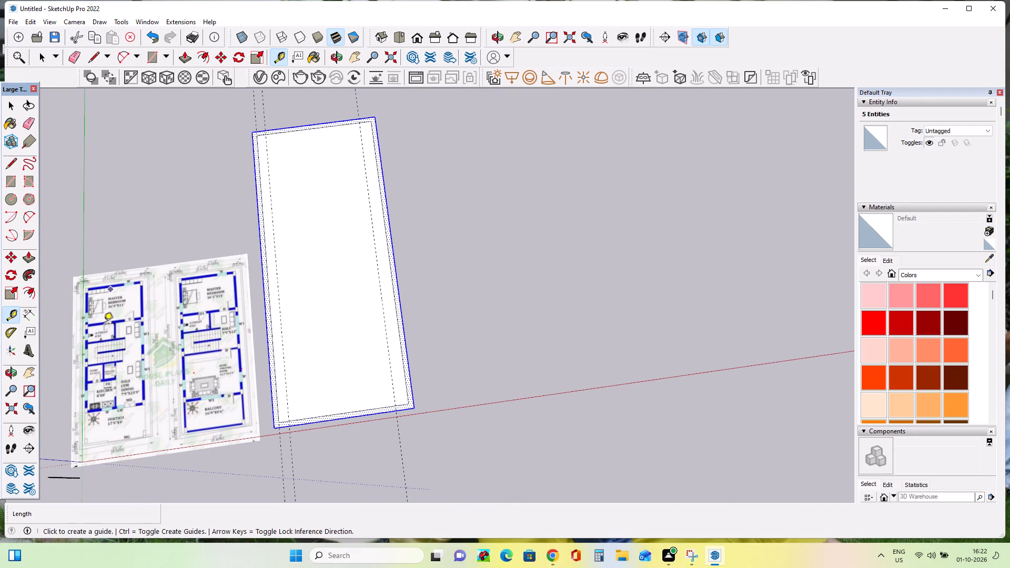
scroll(103, 324, "up", 5)
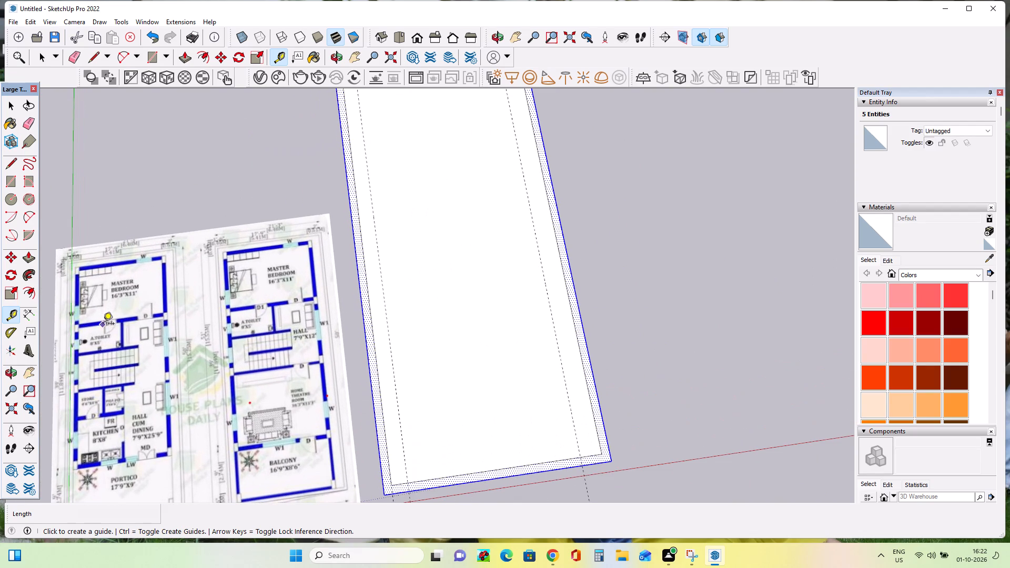
scroll(103, 324, "down", 1)
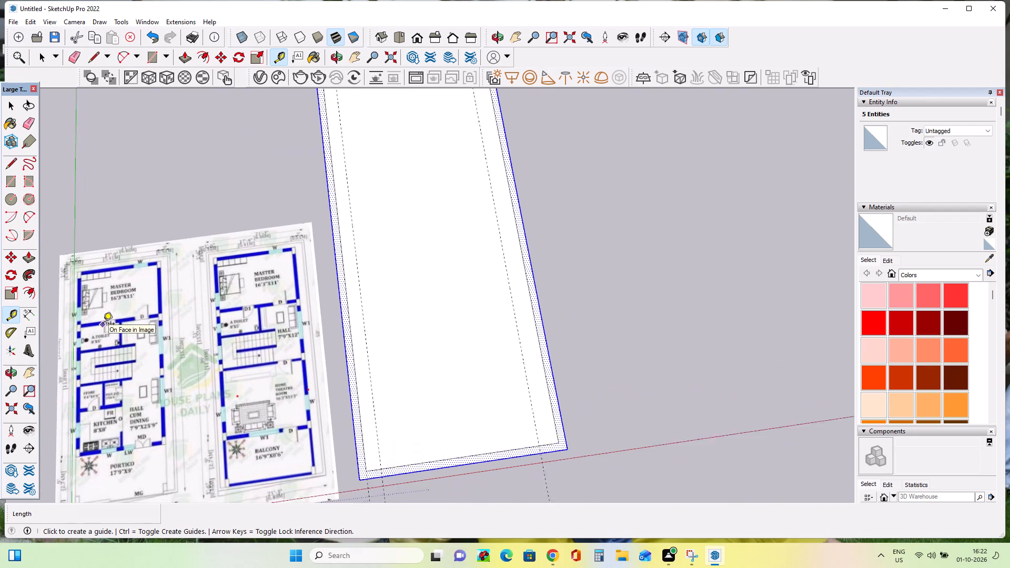
scroll(103, 324, "down", 2)
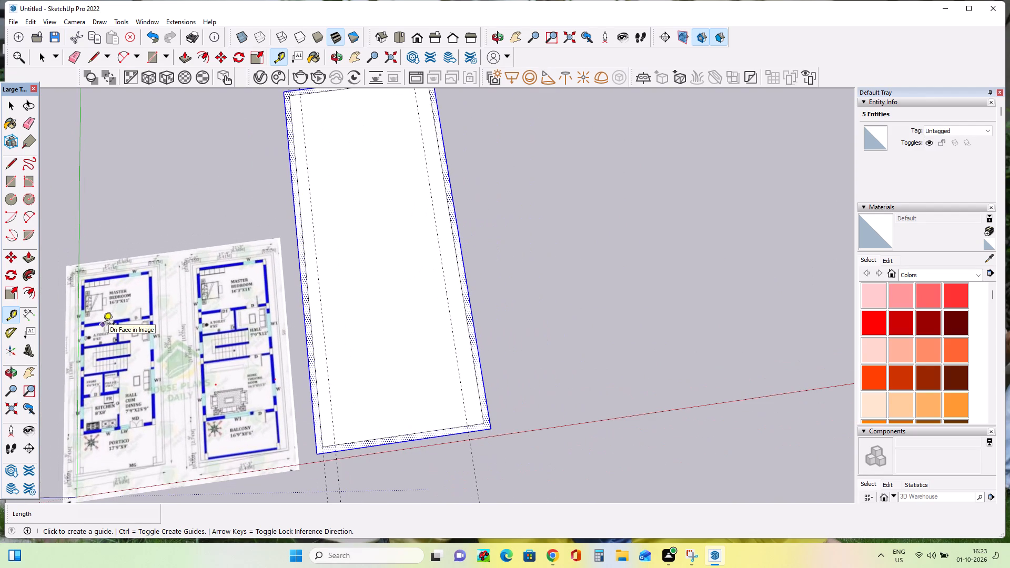
scroll(103, 324, "down", 3)
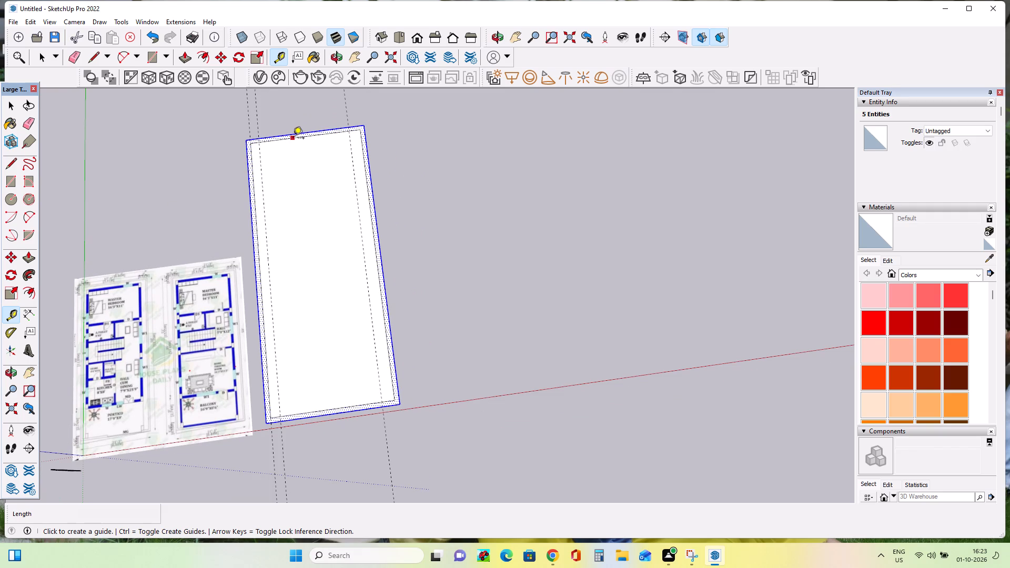
left_click(293, 138)
type("1'6\"")
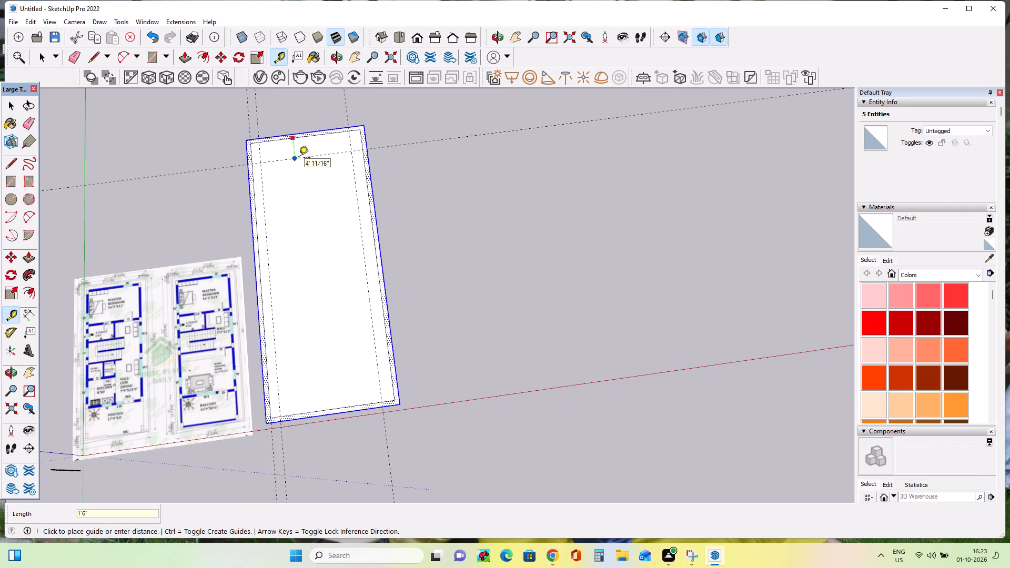
key("Return")
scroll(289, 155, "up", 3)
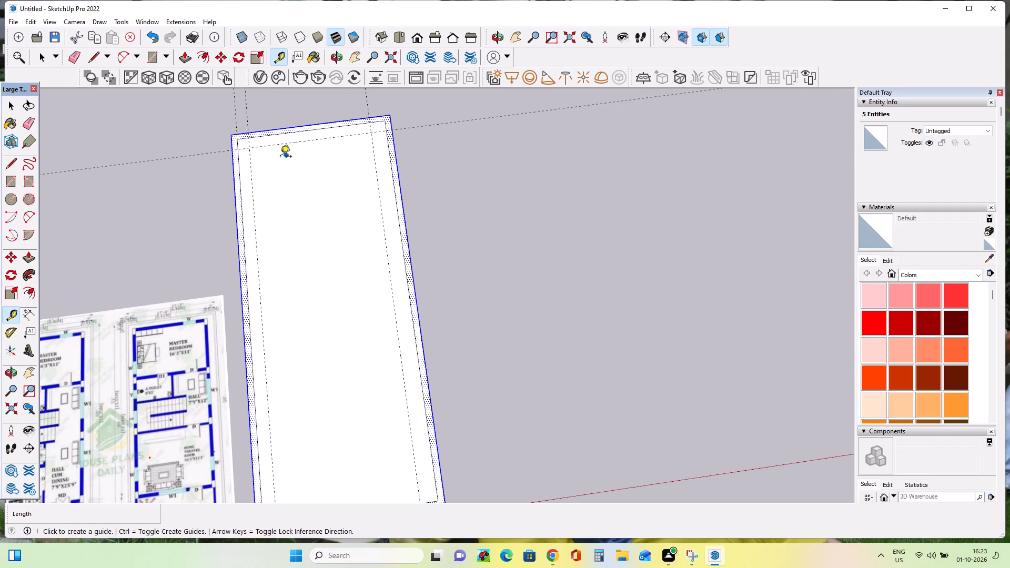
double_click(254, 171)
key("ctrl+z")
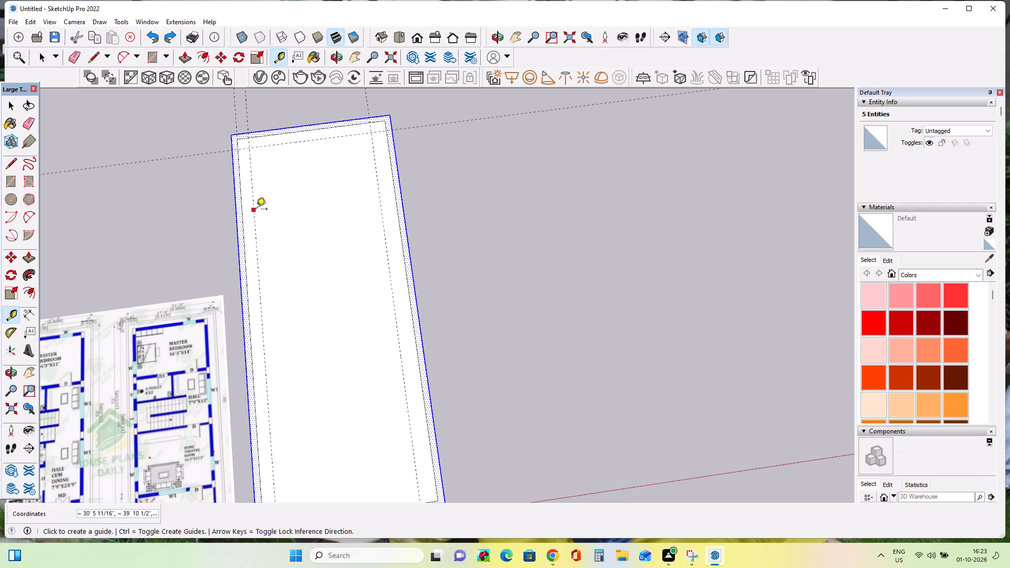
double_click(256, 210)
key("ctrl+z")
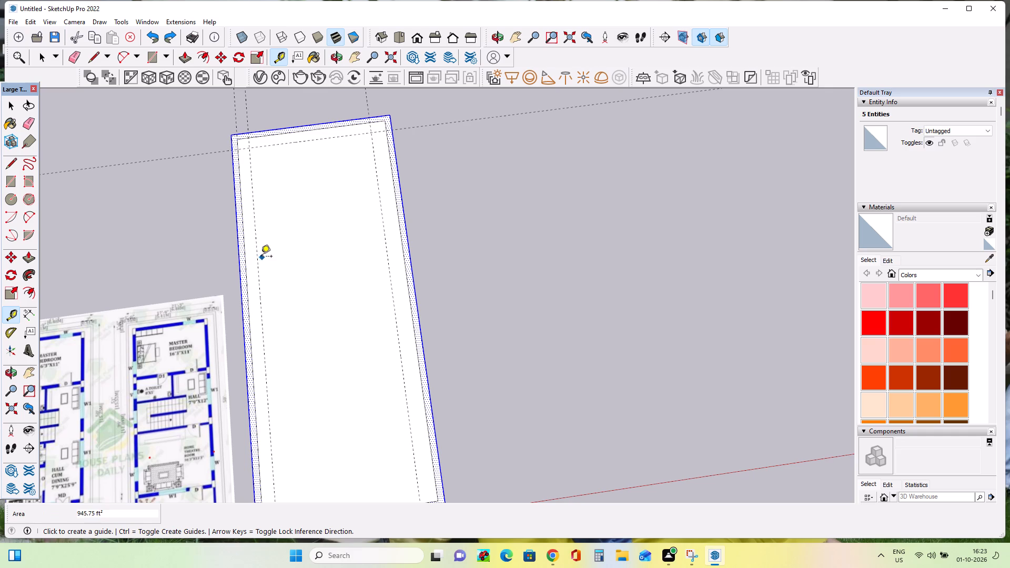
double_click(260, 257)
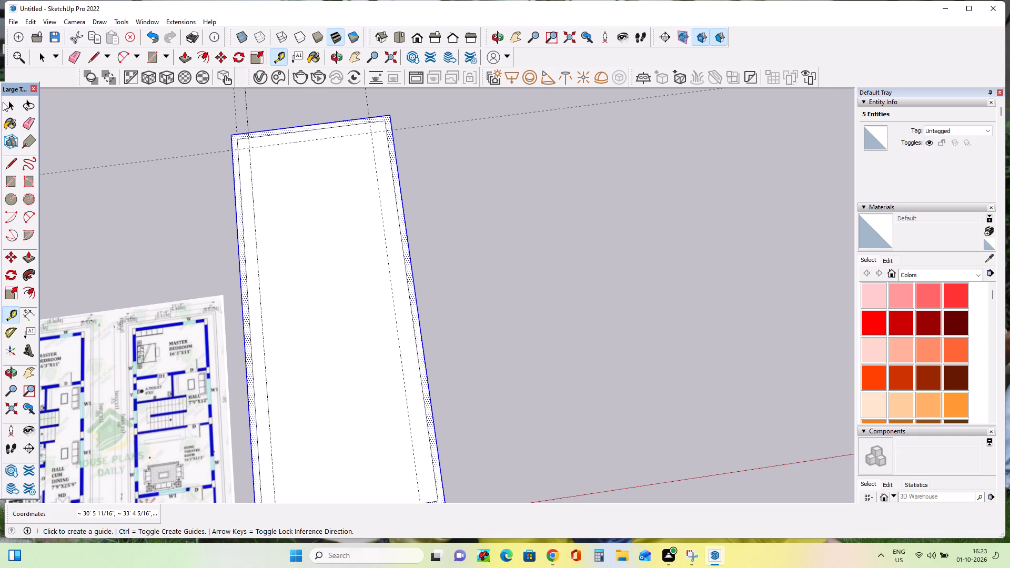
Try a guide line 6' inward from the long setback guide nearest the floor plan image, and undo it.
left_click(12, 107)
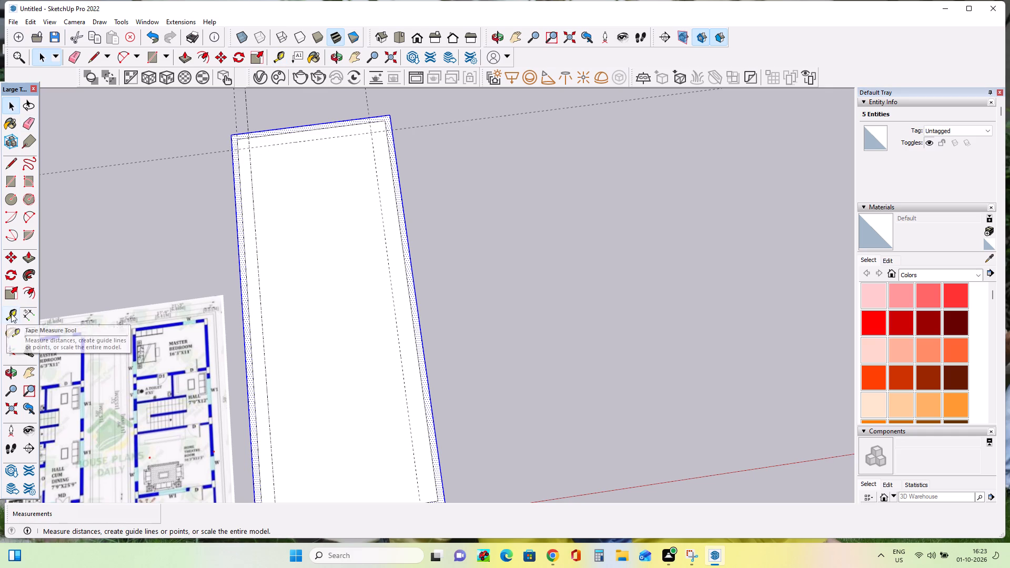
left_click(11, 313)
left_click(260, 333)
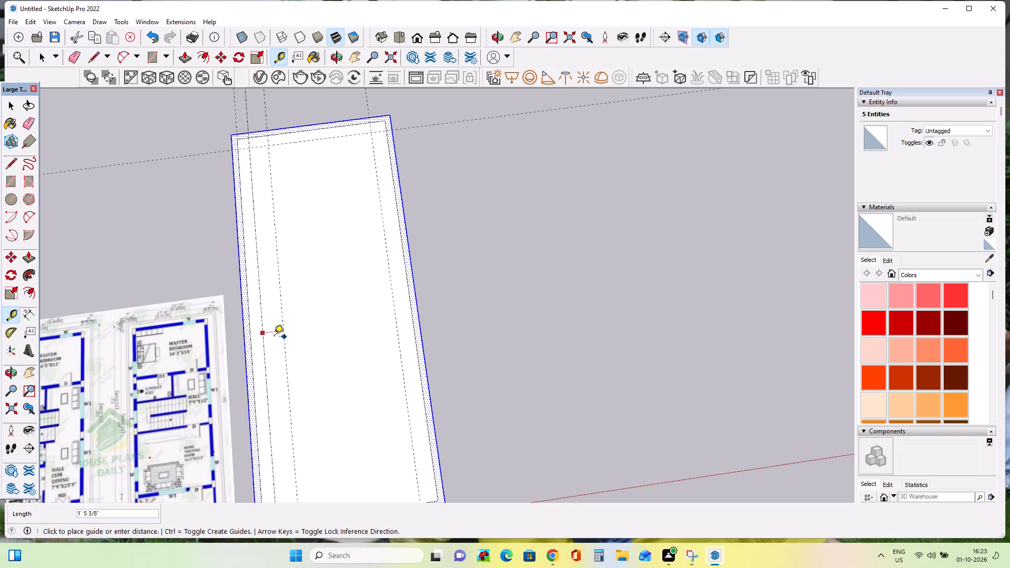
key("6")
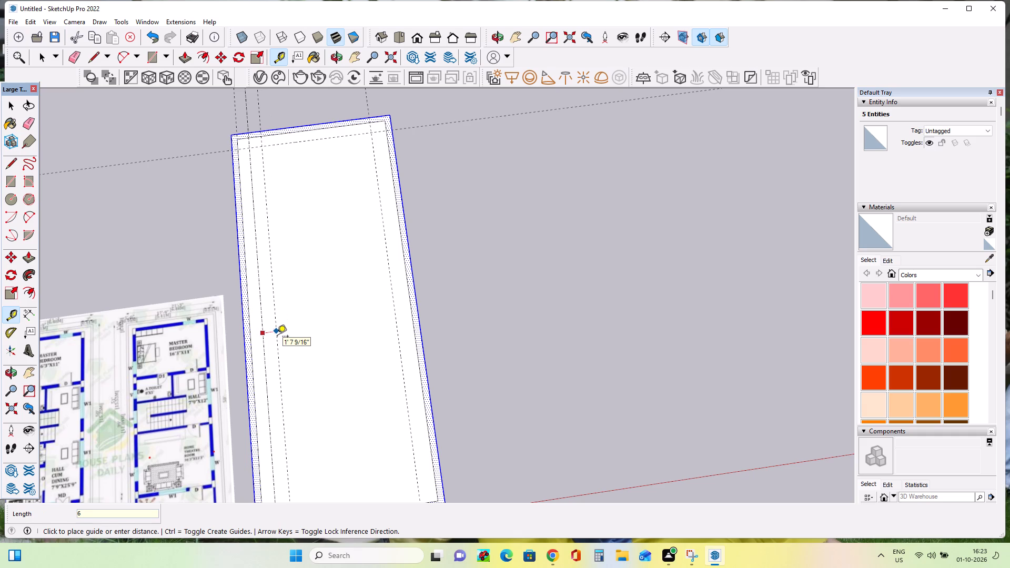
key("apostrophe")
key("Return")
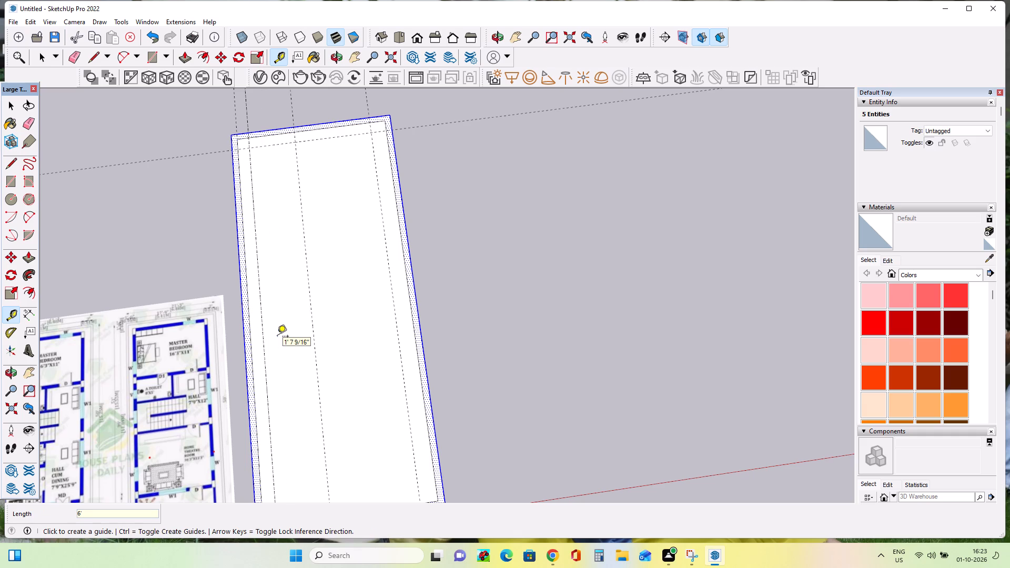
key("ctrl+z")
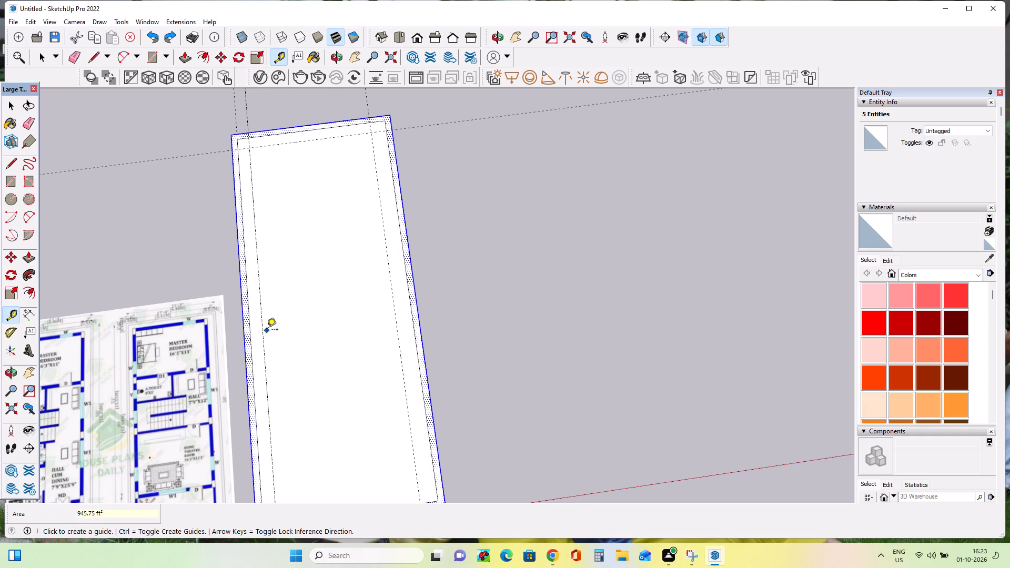
Place a guide line 6" inward from the long setback guide nearest the floor plan image for the wall thickness.
left_click(265, 331)
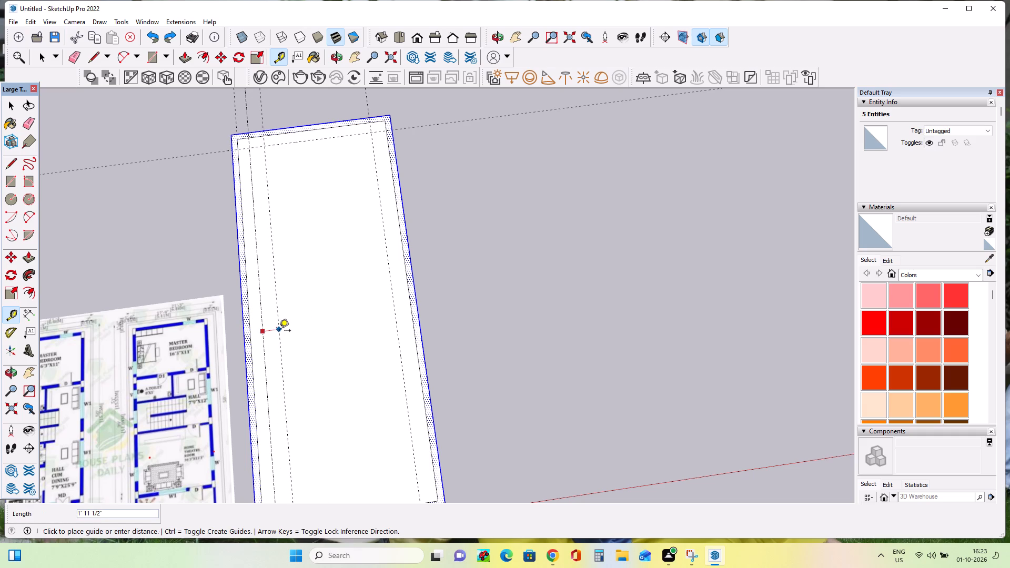
type("6\"")
key("Return")
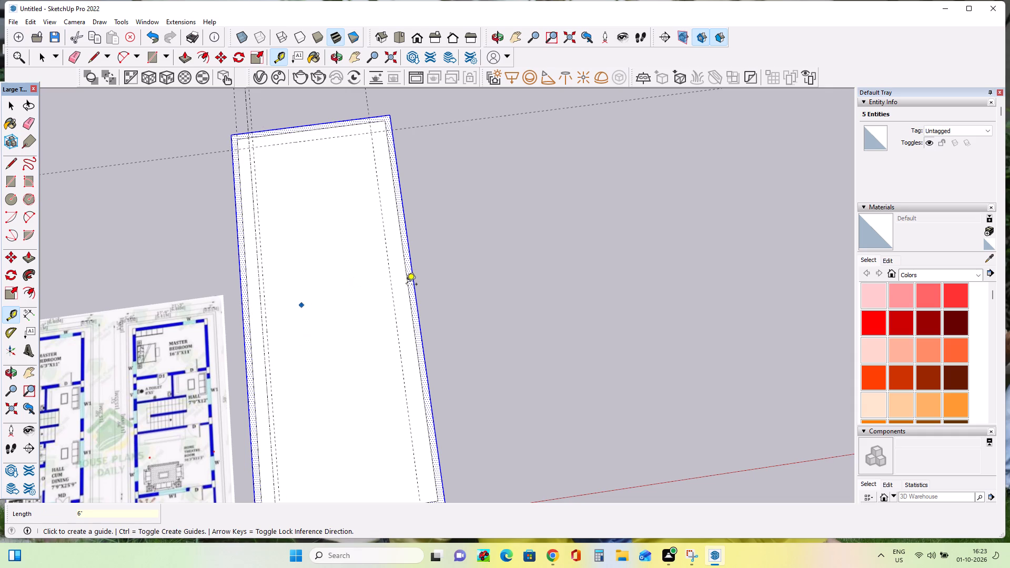
Place a guide line 6" inward from the long setback guide farthest from the floor plan image.
left_click(392, 290)
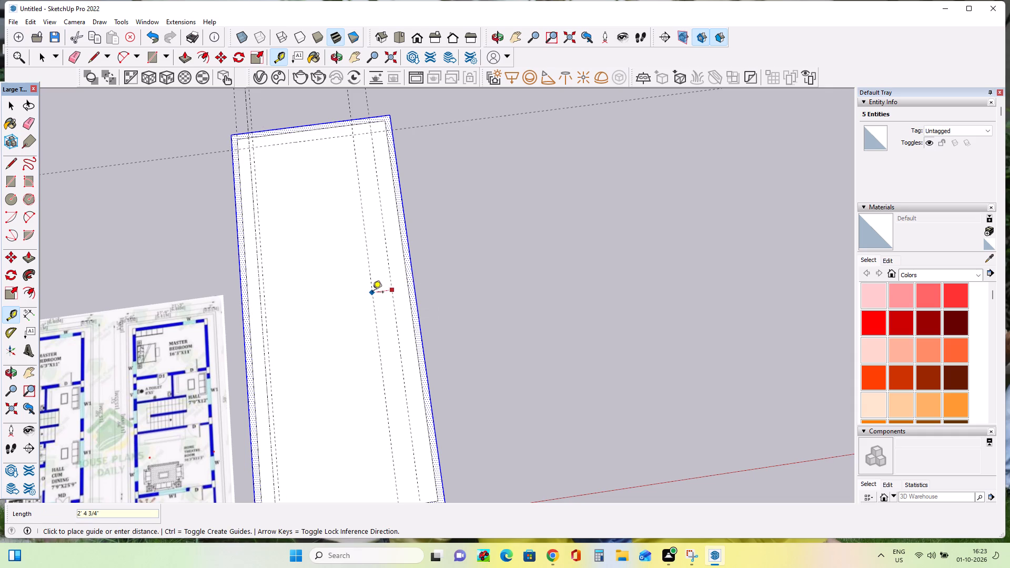
type("6\"")
key("Return")
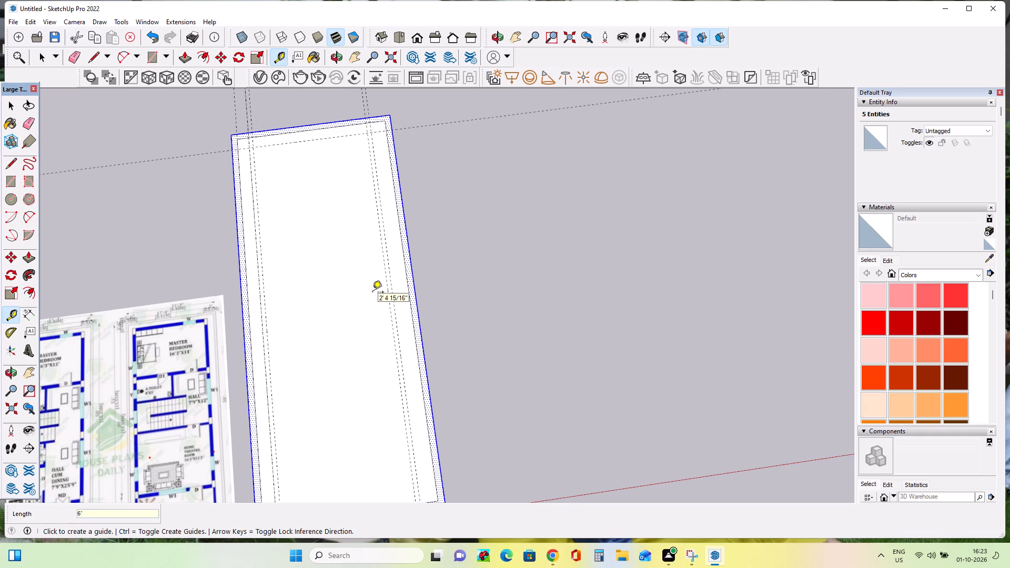
Place a guide line 6" inward from the short-side setback guide farthest from the red axis.
left_click(341, 138)
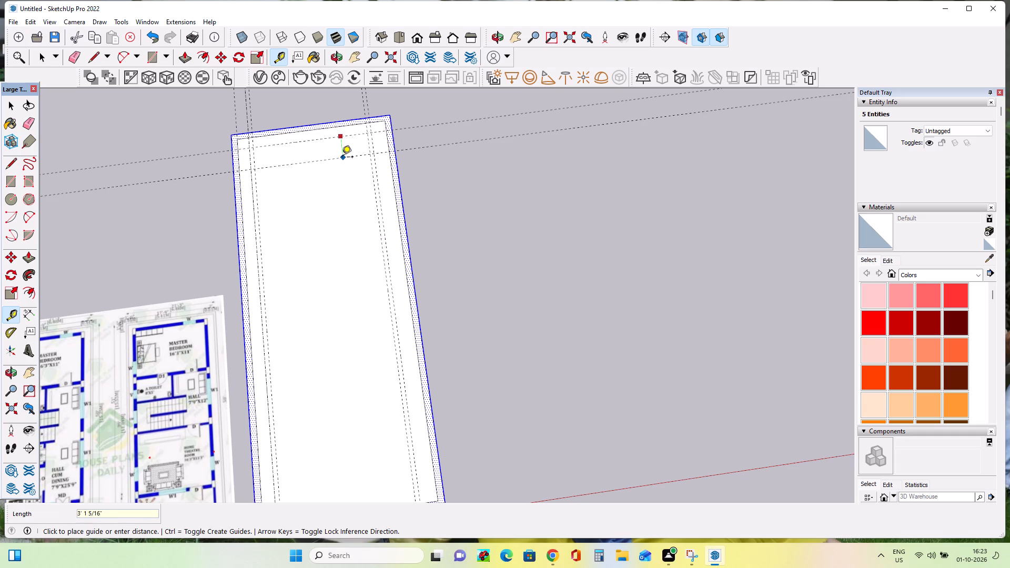
type("6\"")
key("Return")
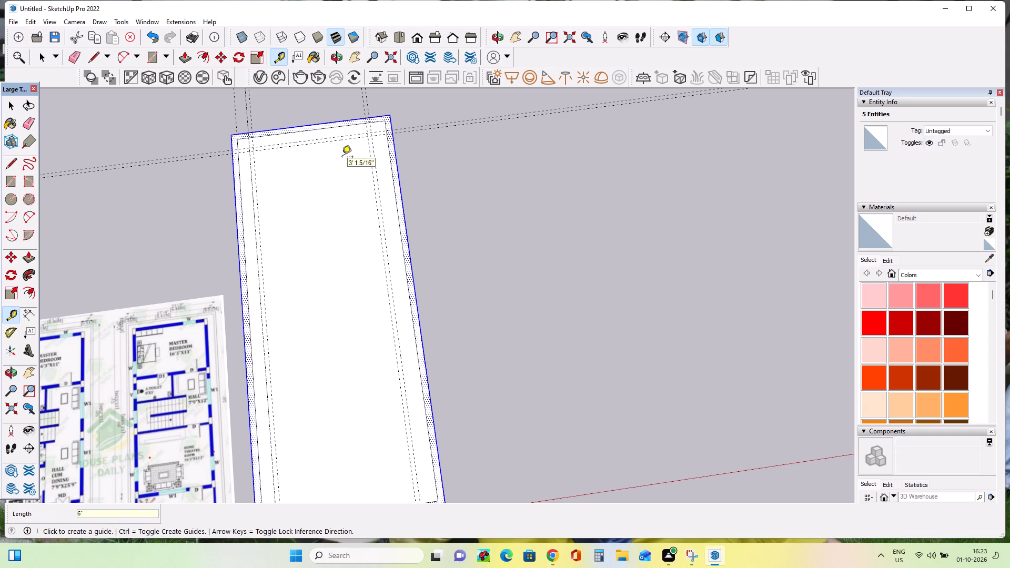
Check the plan's balcony-end dimensions and place a guide line along the inner outline's short side nearest the red axis.
scroll(331, 329, "down", 7)
scroll(257, 445, "up", 7)
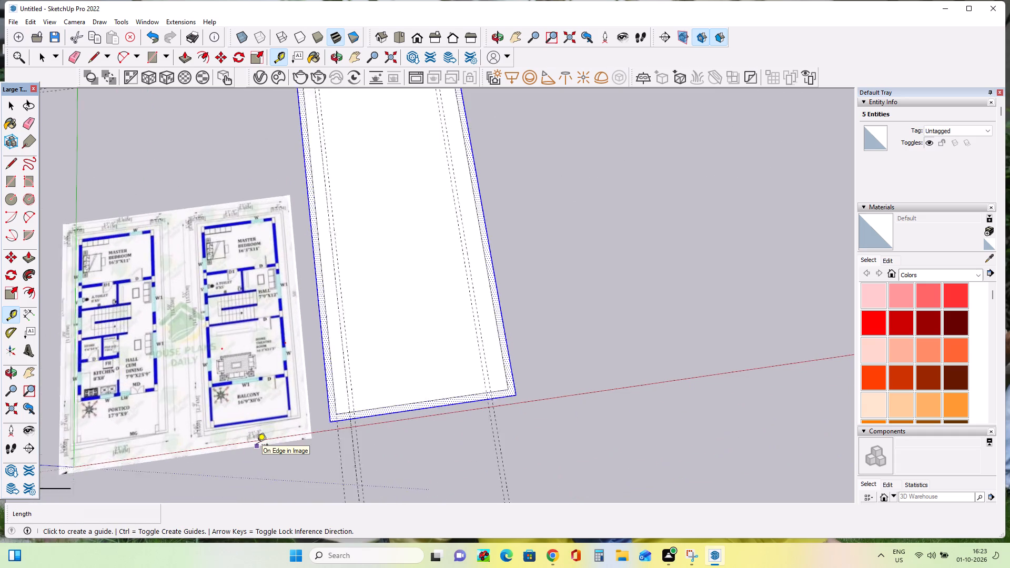
scroll(257, 445, "up", 8)
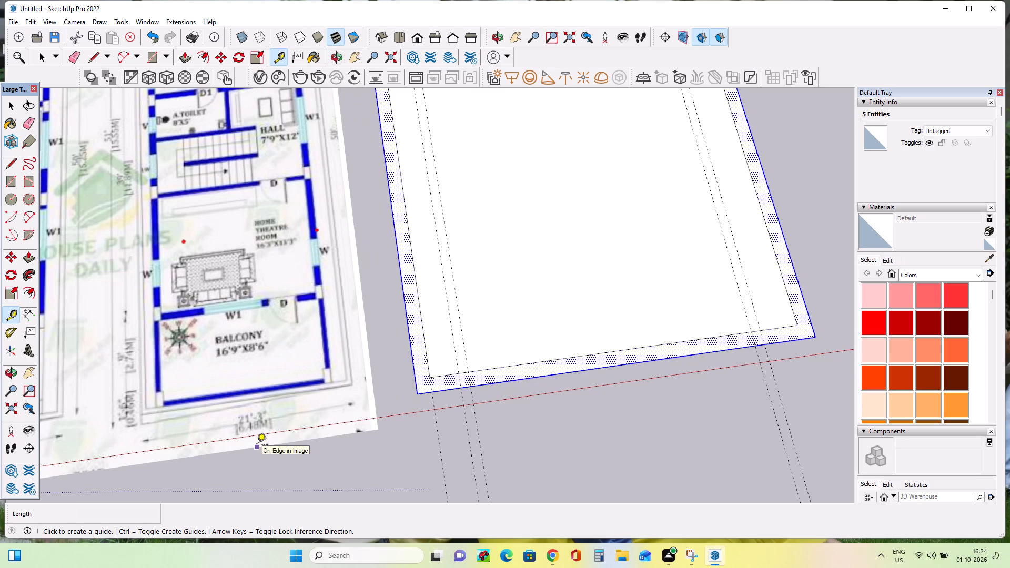
scroll(257, 445, "down", 8)
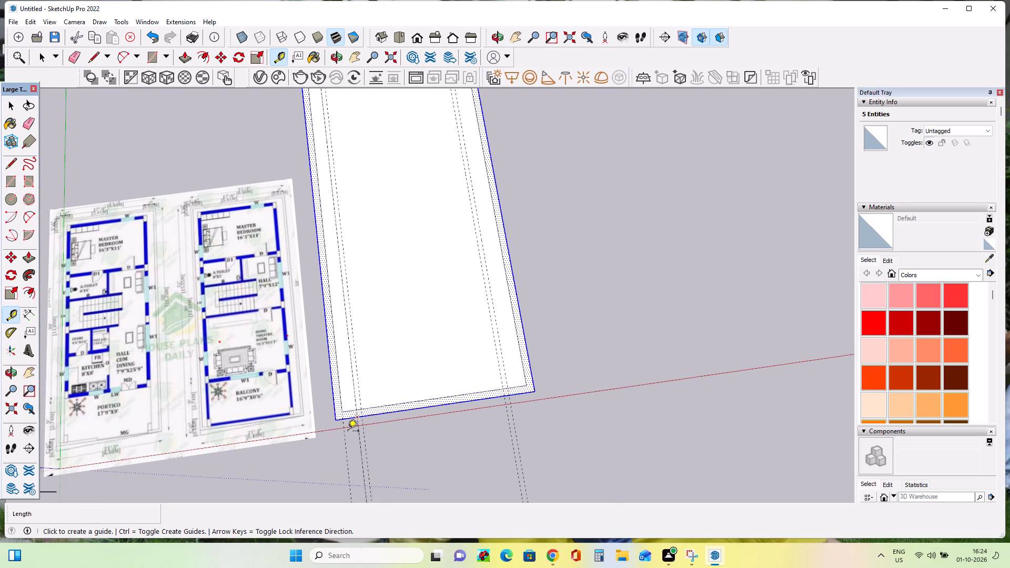
scroll(348, 432, "up", 4)
scroll(348, 432, "down", 3)
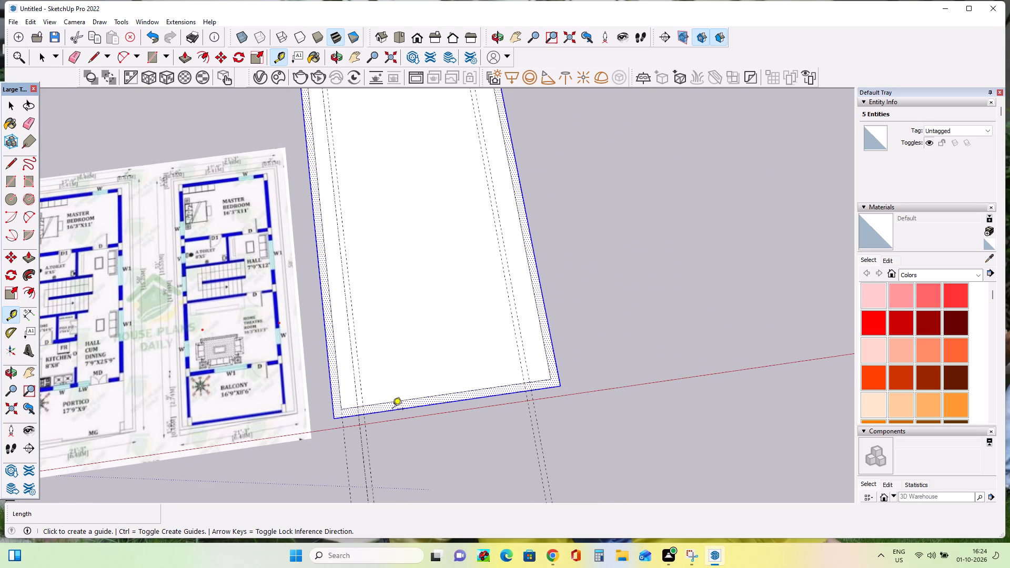
left_click(415, 400)
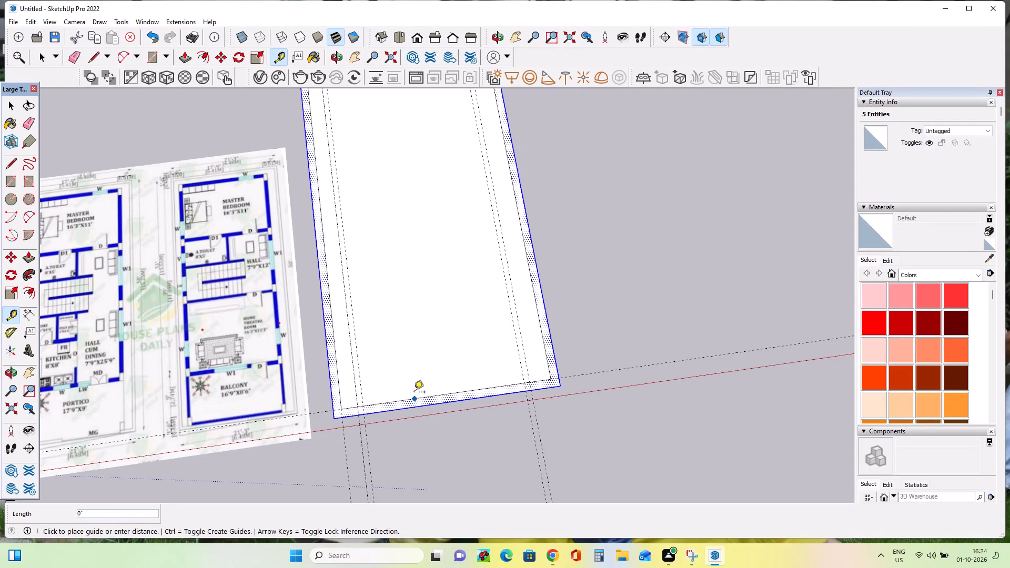
left_click(414, 393)
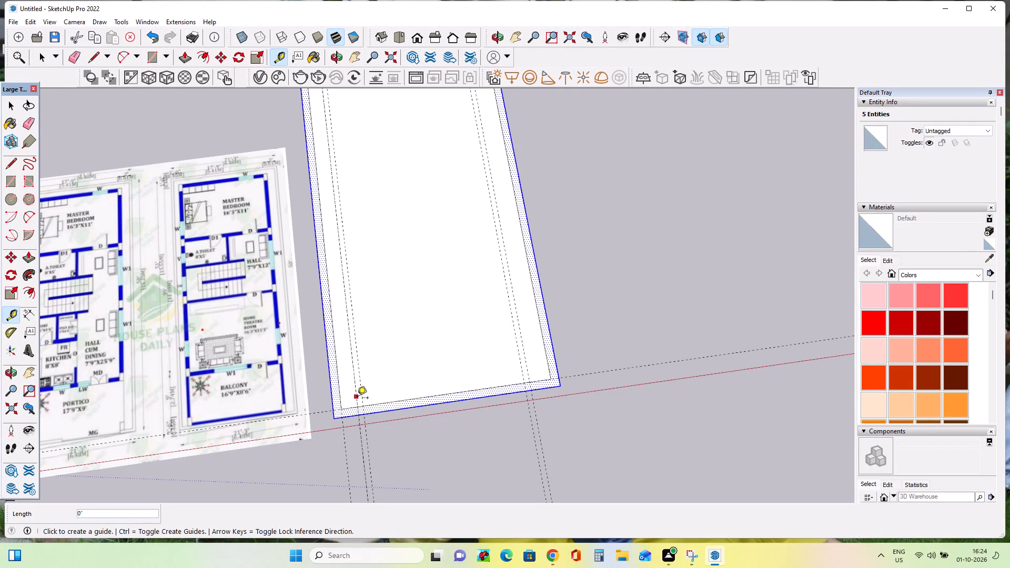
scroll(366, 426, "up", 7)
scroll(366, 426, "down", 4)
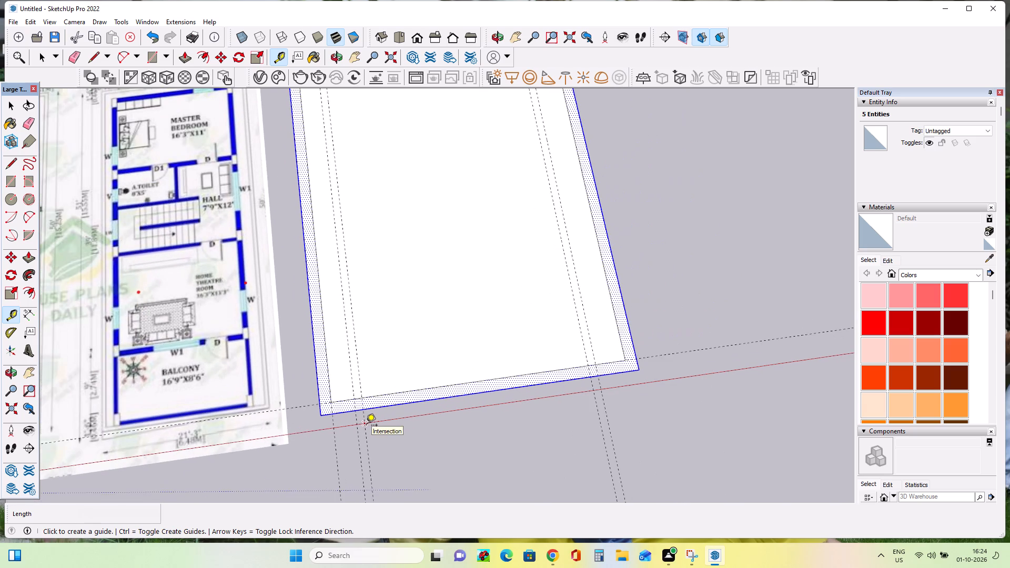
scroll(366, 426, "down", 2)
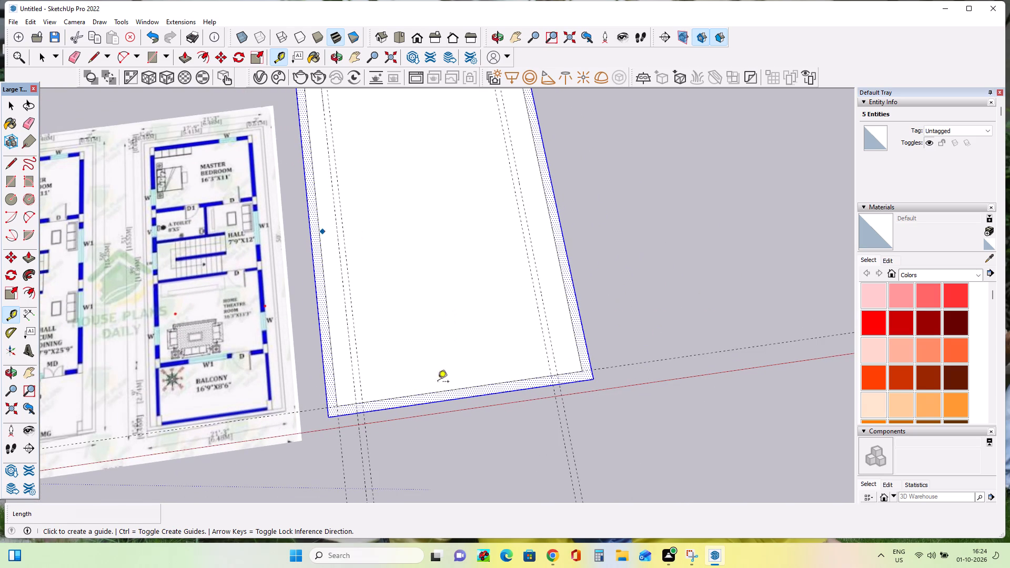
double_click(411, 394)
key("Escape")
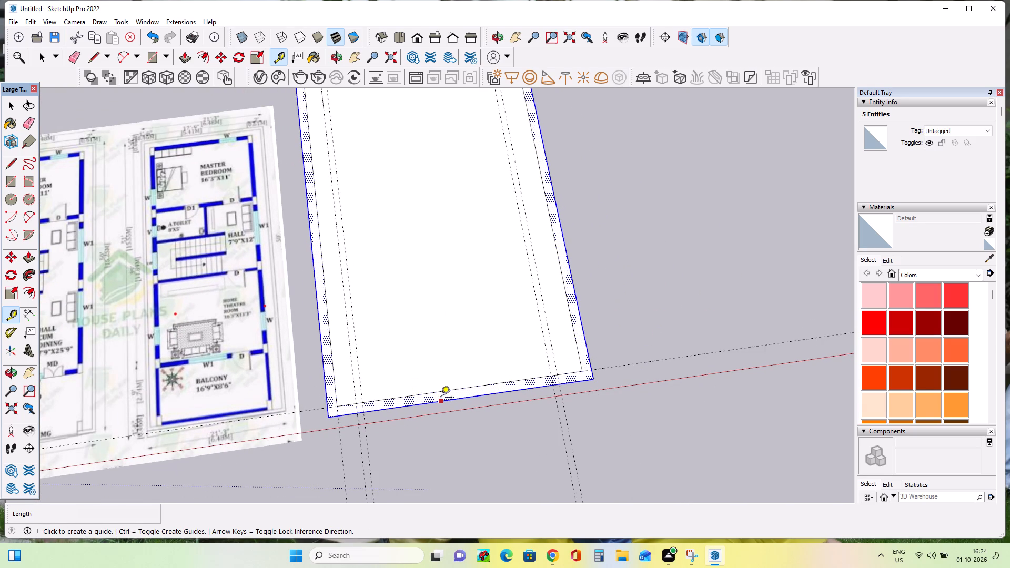
Place a guide line a short distance inward from the short-side guide on the inner outline nearest the red axis.
left_click(487, 384)
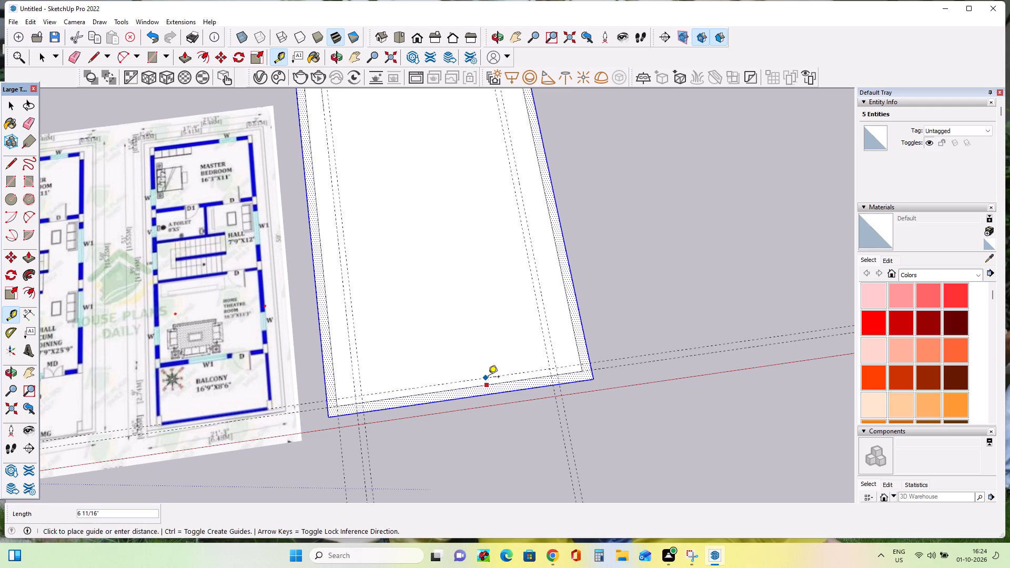
scroll(488, 378, "up", 9)
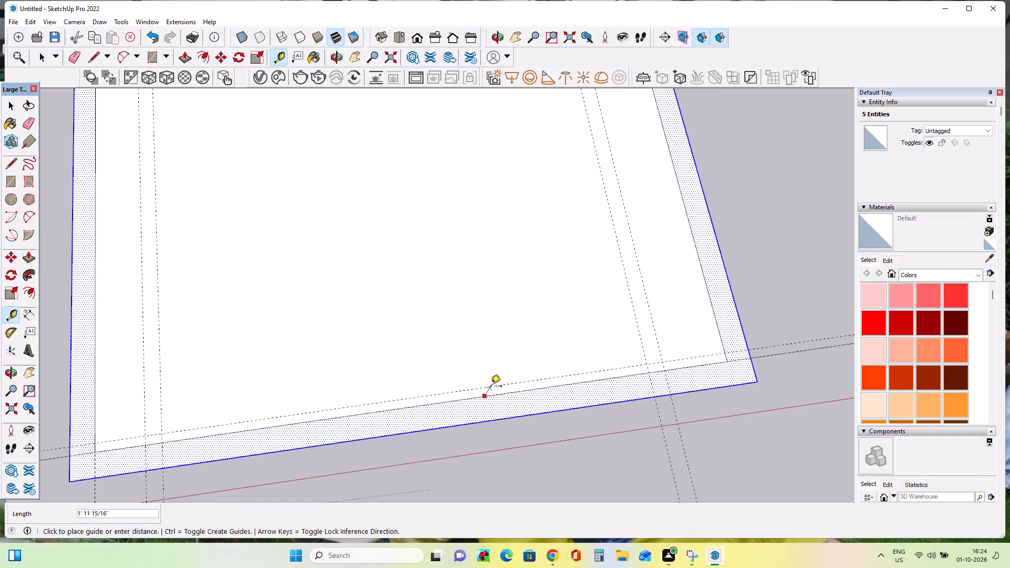
left_click(492, 387)
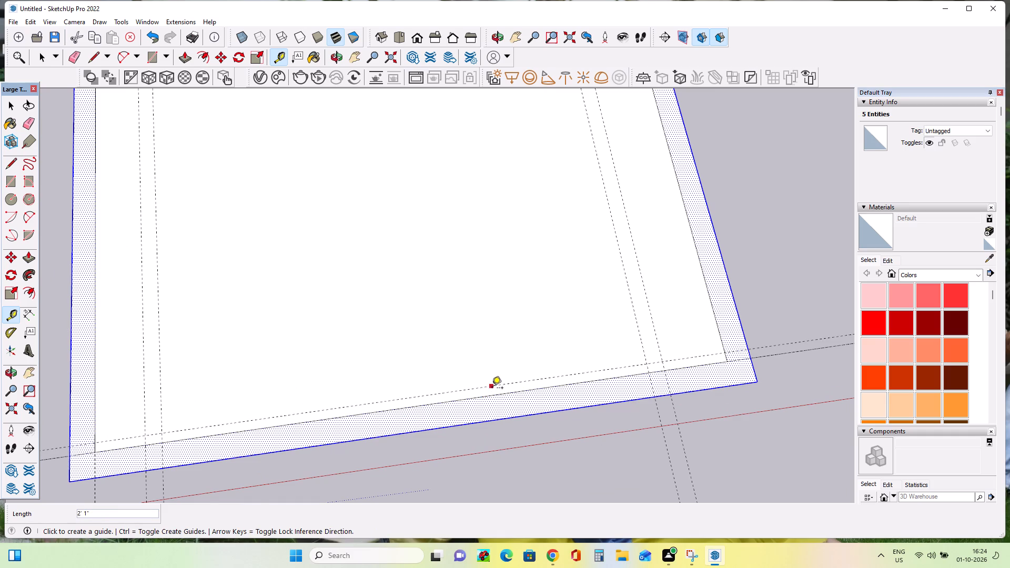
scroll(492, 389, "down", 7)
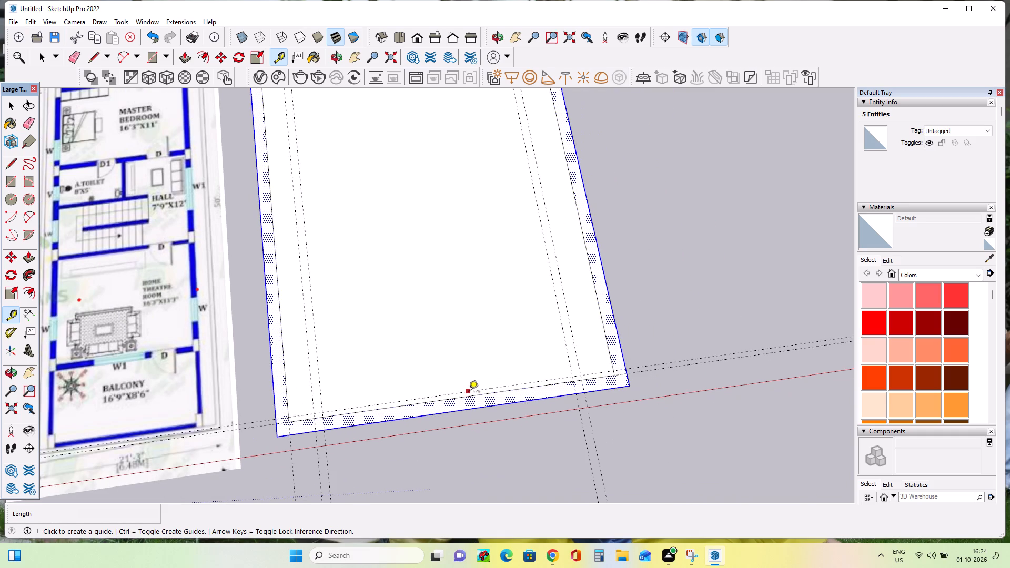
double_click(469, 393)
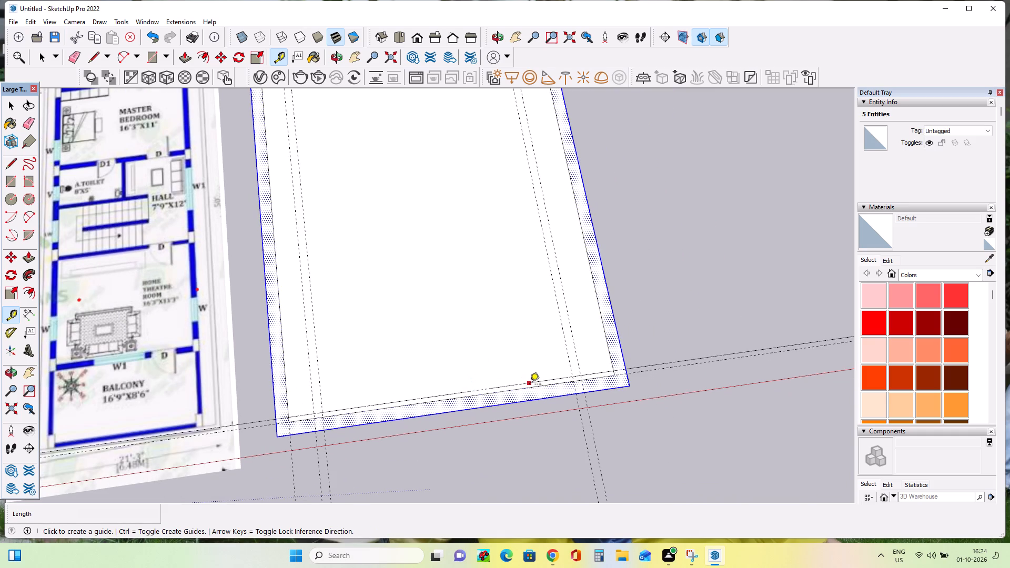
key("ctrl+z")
Place a guide line 6" inward from the new short-side guide nearest the red axis for the wall thickness.
scroll(524, 393, "up", 7)
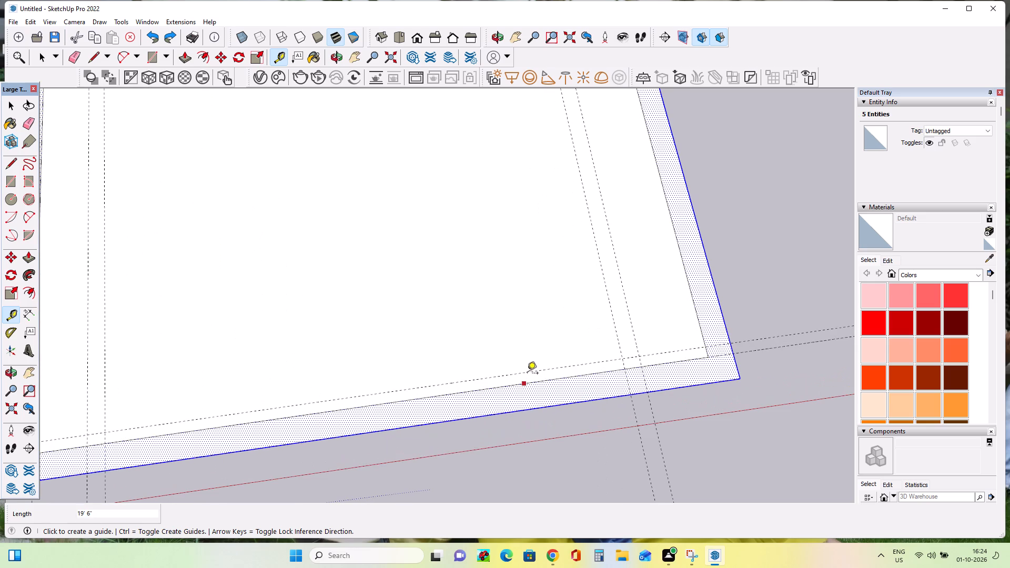
left_click(527, 373)
type("6\"")
key("Return")
Examine the room layout and dimensions on the portico-level and balcony-level floor plans.
scroll(519, 342, "down", 6)
scroll(520, 263, "down", 5)
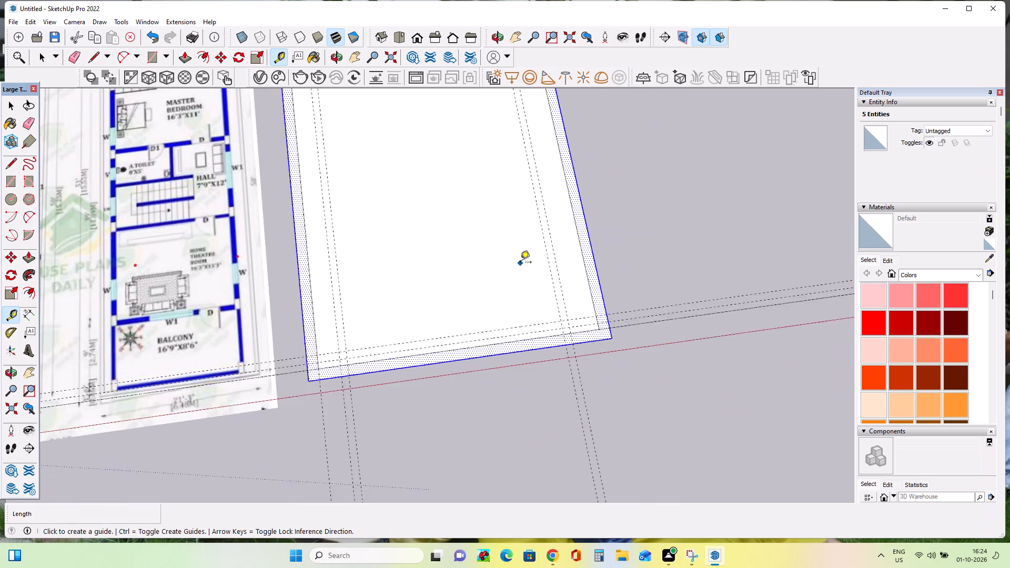
scroll(516, 253, "down", 10)
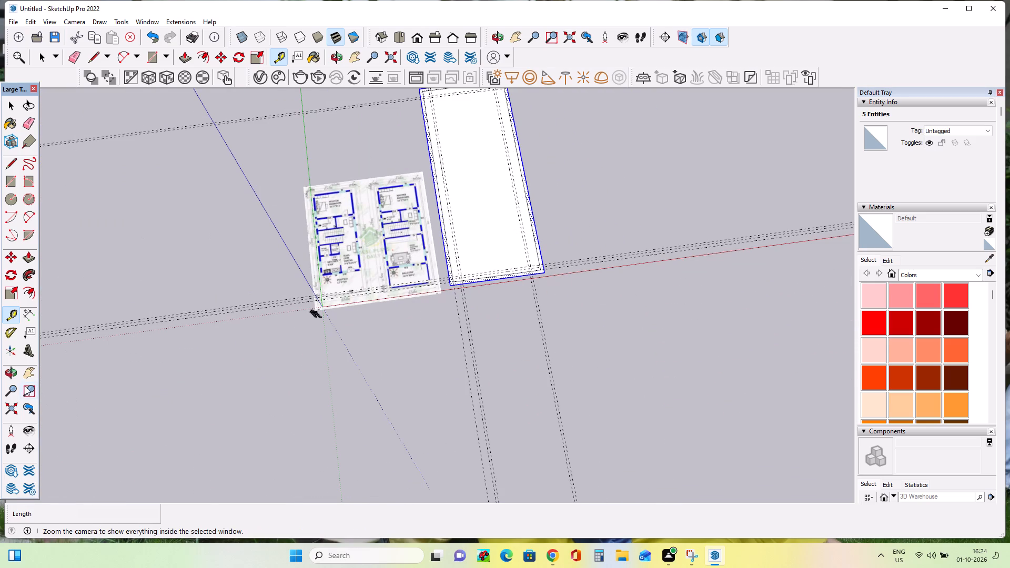
double_click(34, 368)
left_click_drag(588, 408, 564, 484)
left_click(564, 484)
left_click(491, 316)
left_click_drag(491, 319, 491, 330)
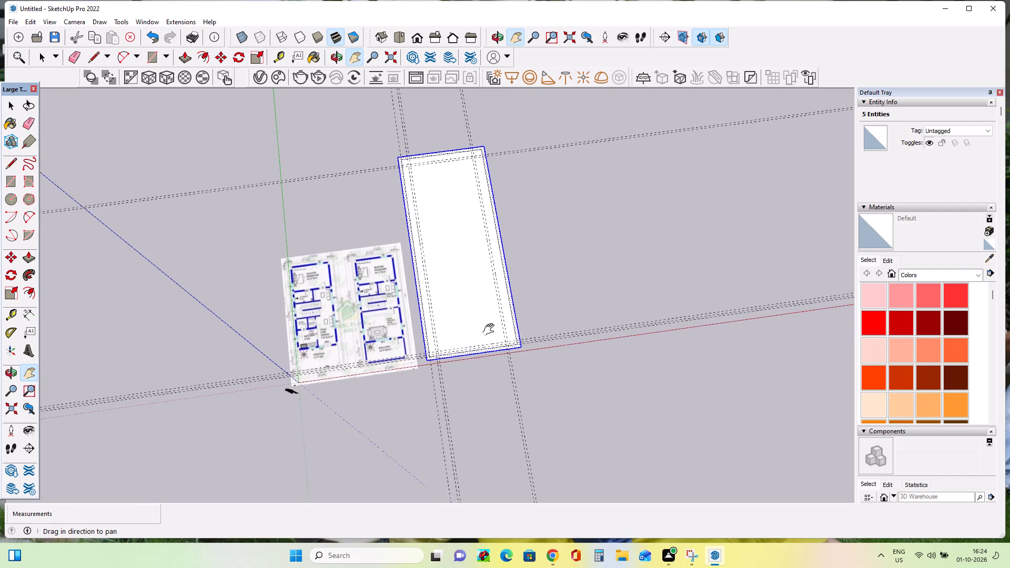
left_click_drag(491, 330, 494, 366)
left_click(494, 366)
scroll(476, 313, "up", 6)
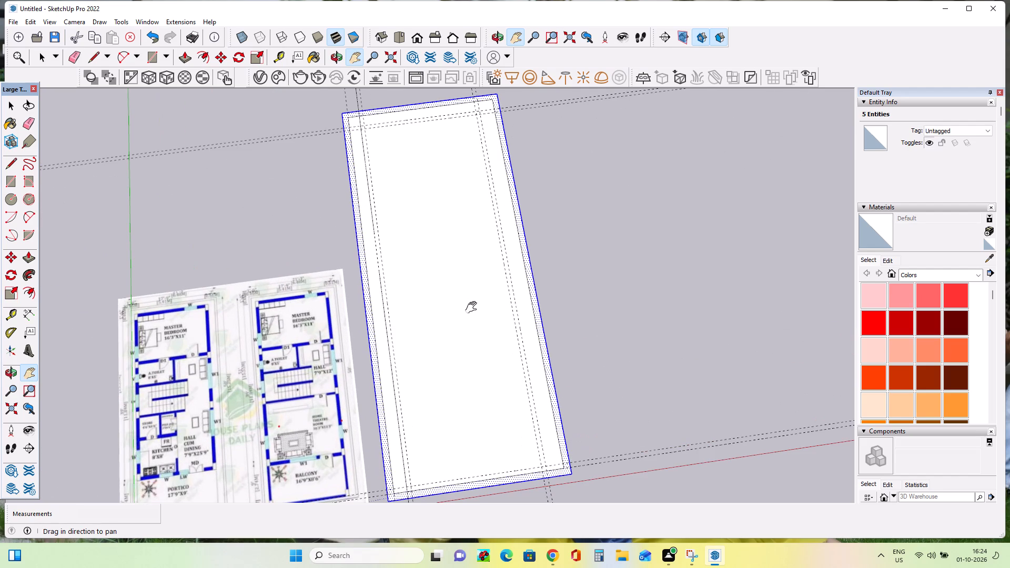
scroll(342, 410, "up", 6)
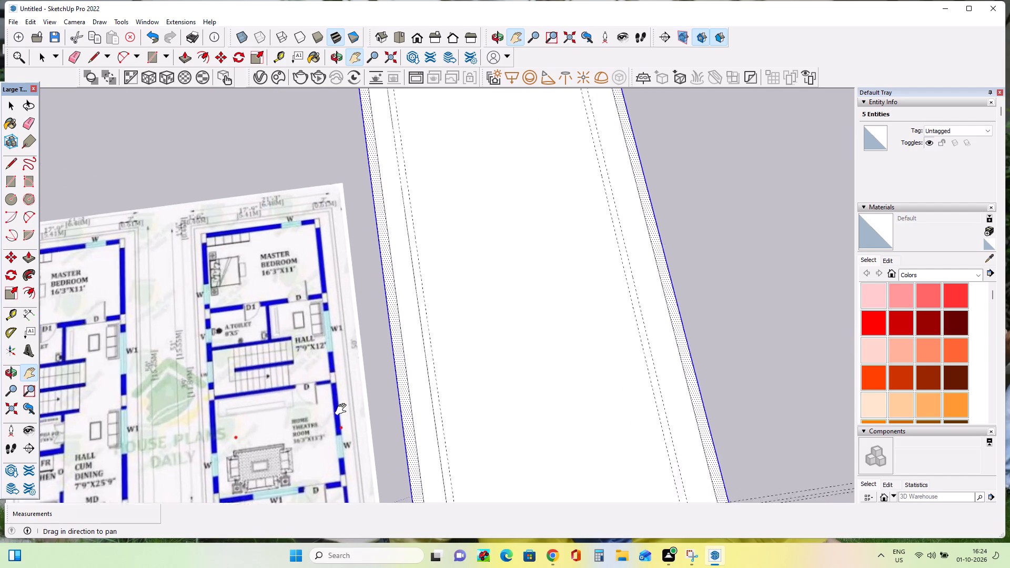
scroll(343, 410, "up", 2)
scroll(344, 409, "down", 5)
left_click_drag(249, 412, 255, 359)
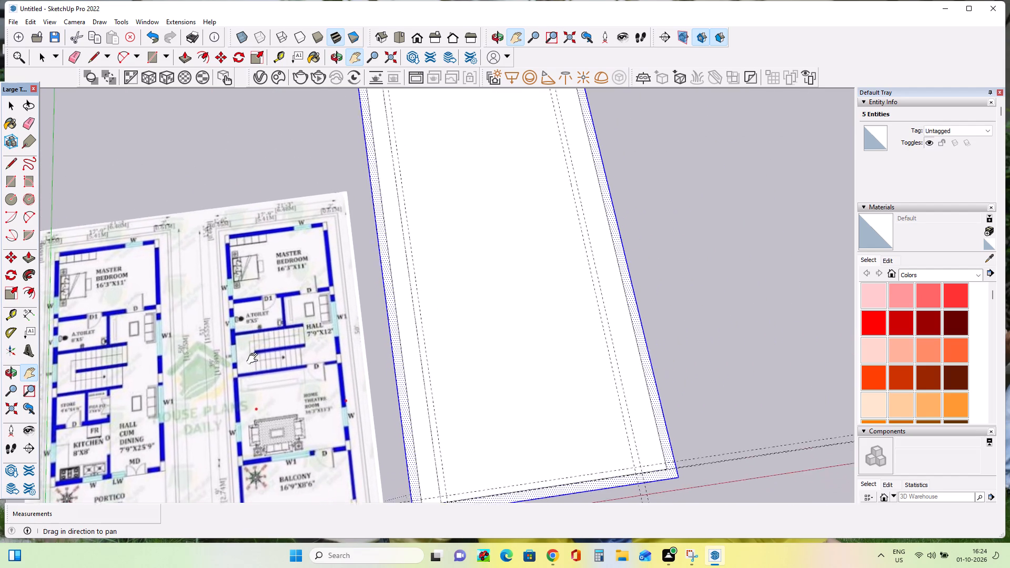
left_click_drag(255, 359, 255, 341)
left_click_drag(255, 338, 255, 327)
scroll(222, 353, "up", 3)
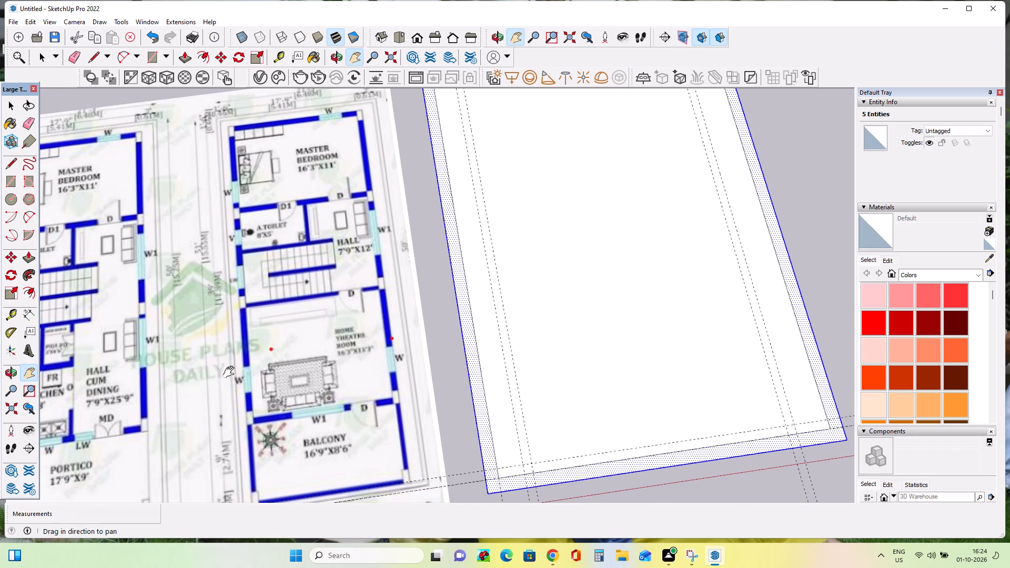
scroll(257, 393, "up", 1)
scroll(258, 392, "down", 4)
scroll(233, 482, "up", 3)
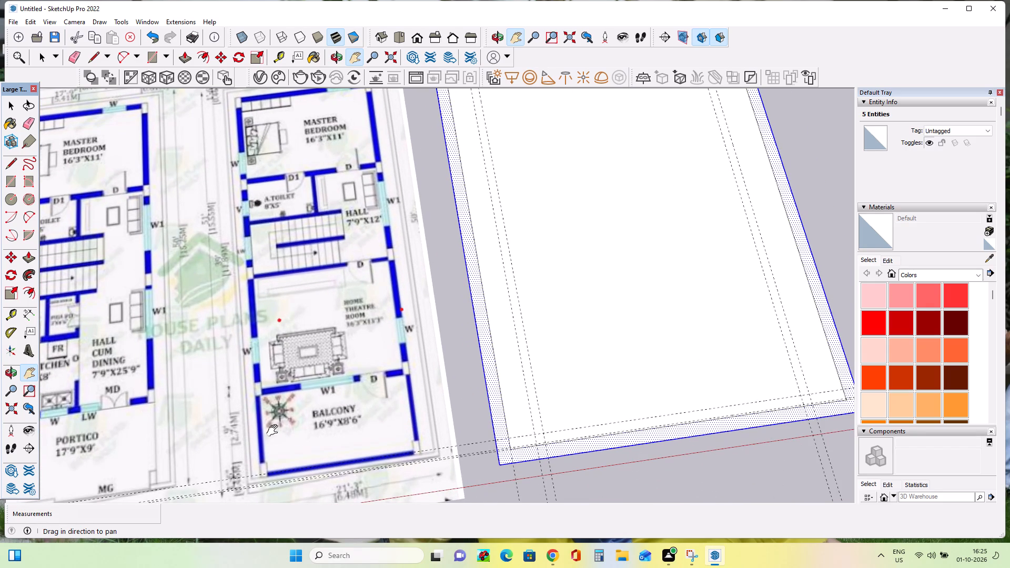
scroll(275, 428, "down", 2)
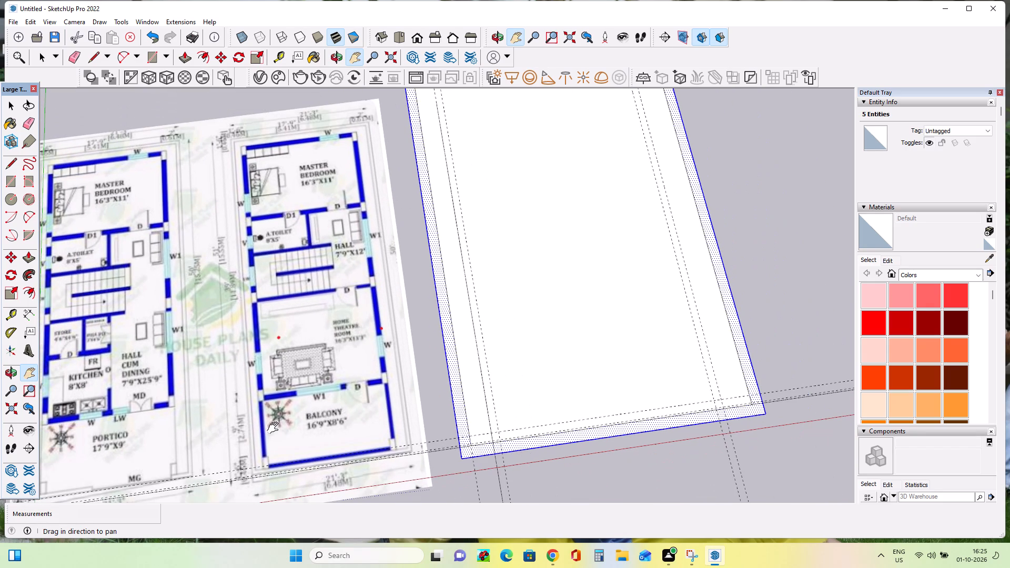
scroll(275, 428, "up", 1)
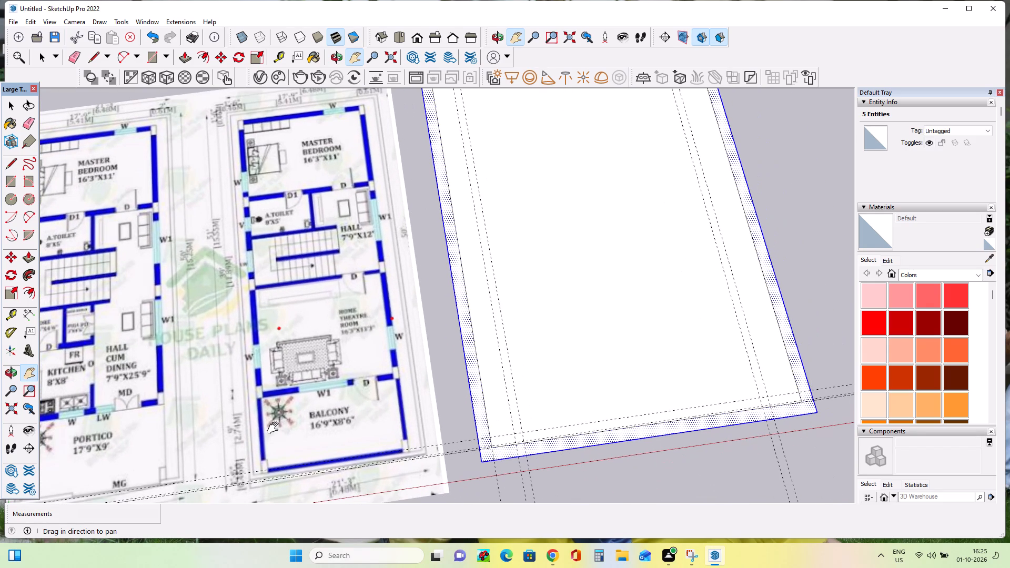
scroll(275, 428, "down", 3)
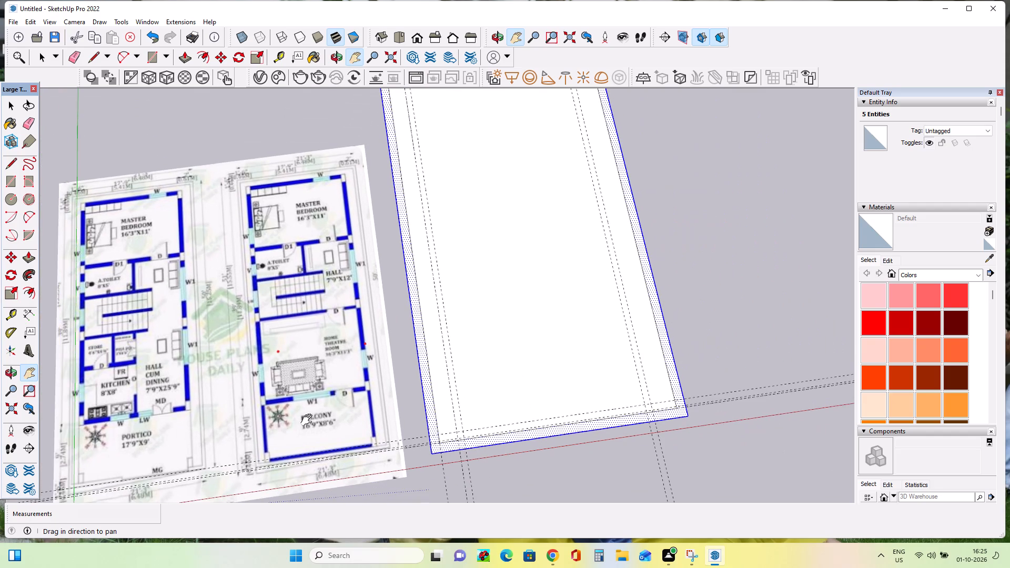
scroll(437, 348, "down", 5)
scroll(379, 260, "up", 9)
scroll(379, 260, "down", 8)
scroll(201, 336, "up", 7)
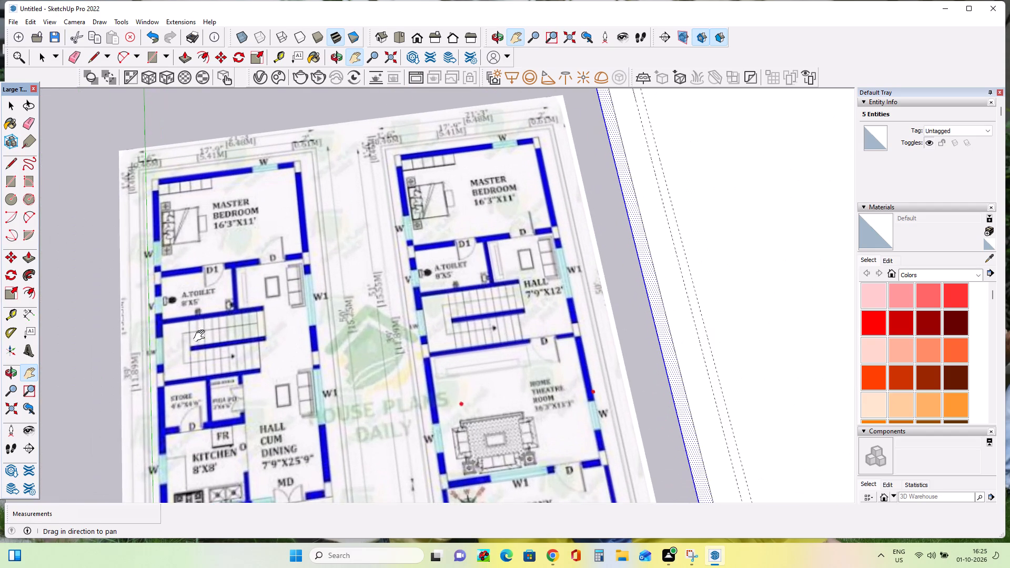
scroll(201, 336, "up", 1)
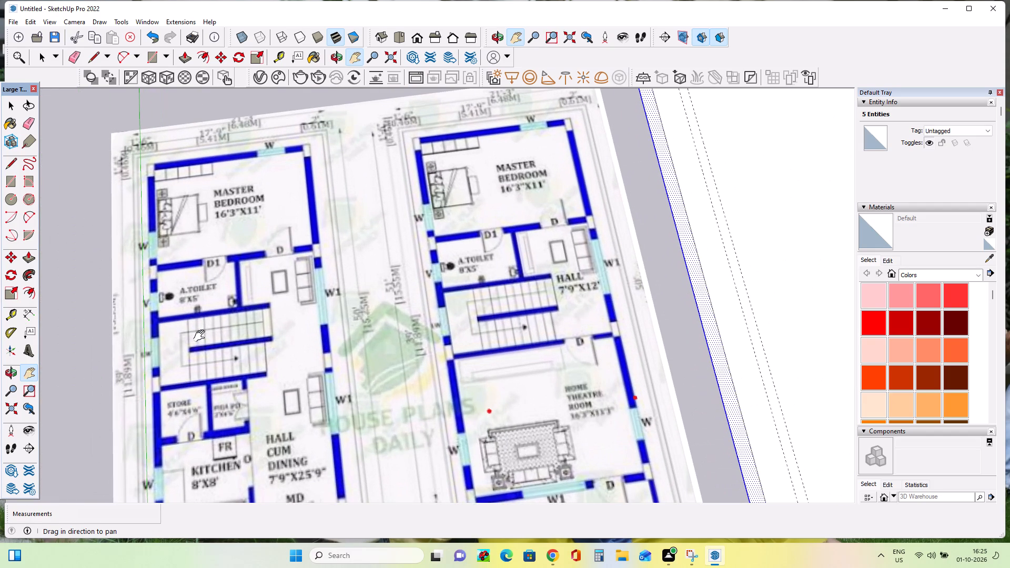
scroll(201, 336, "down", 1)
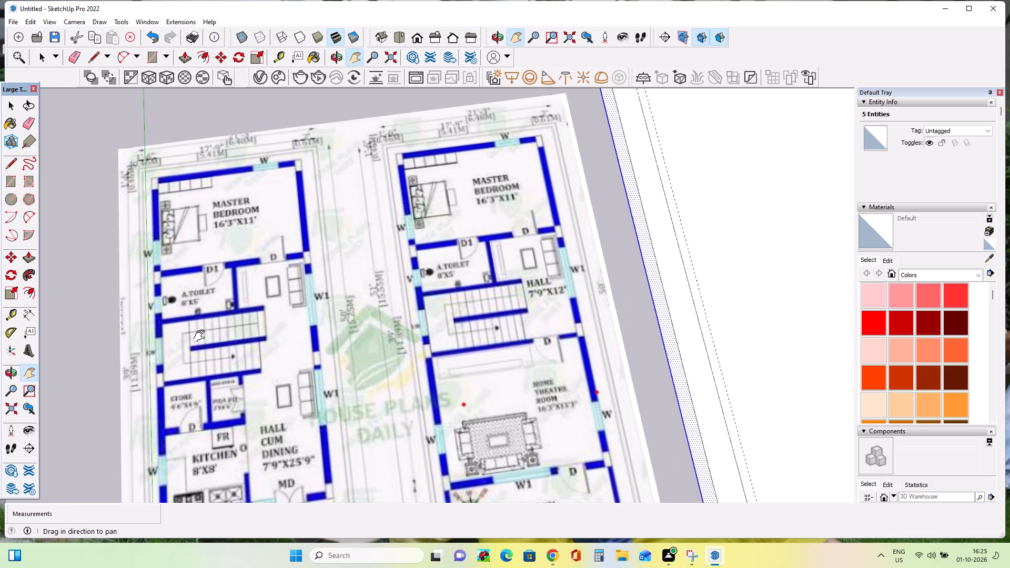
scroll(201, 336, "down", 3)
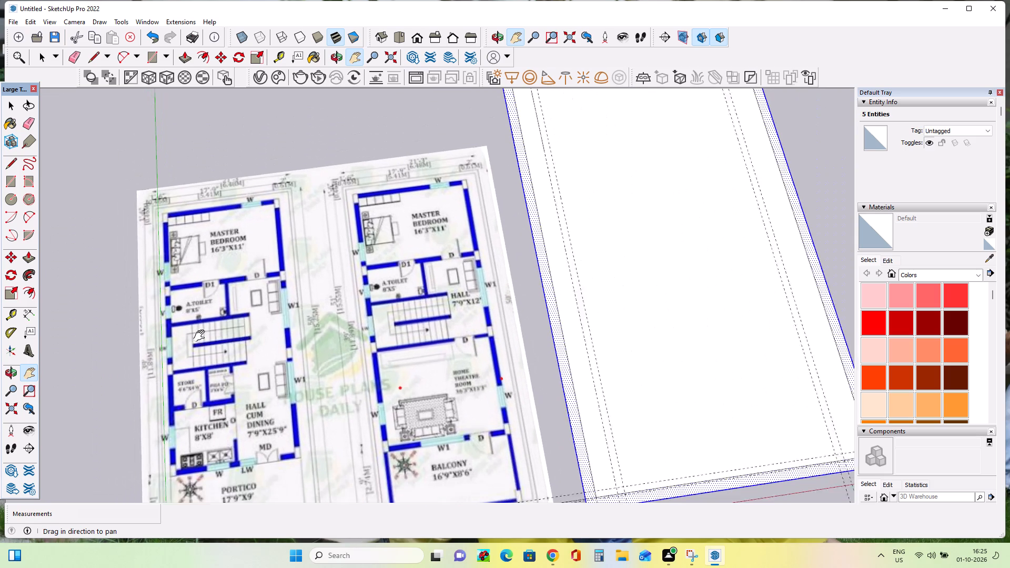
scroll(201, 336, "down", 1)
scroll(201, 336, "up", 8)
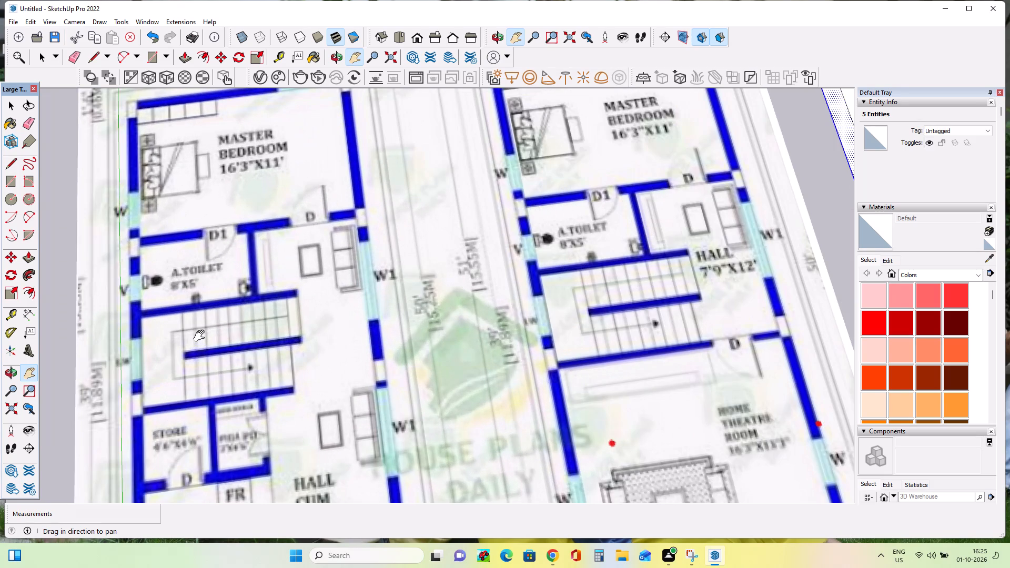
scroll(201, 336, "down", 9)
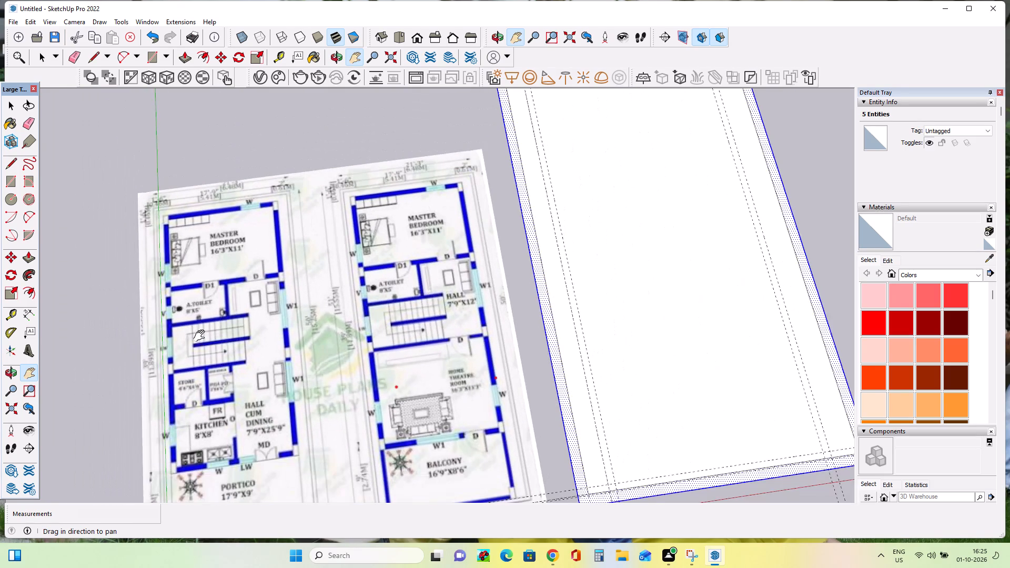
scroll(201, 336, "down", 2)
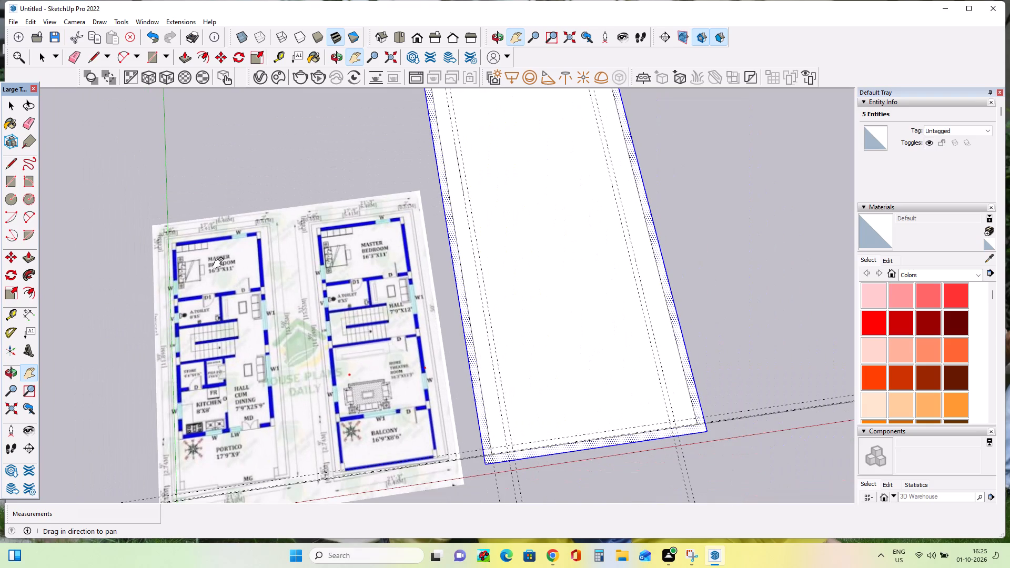
scroll(205, 319, "up", 3)
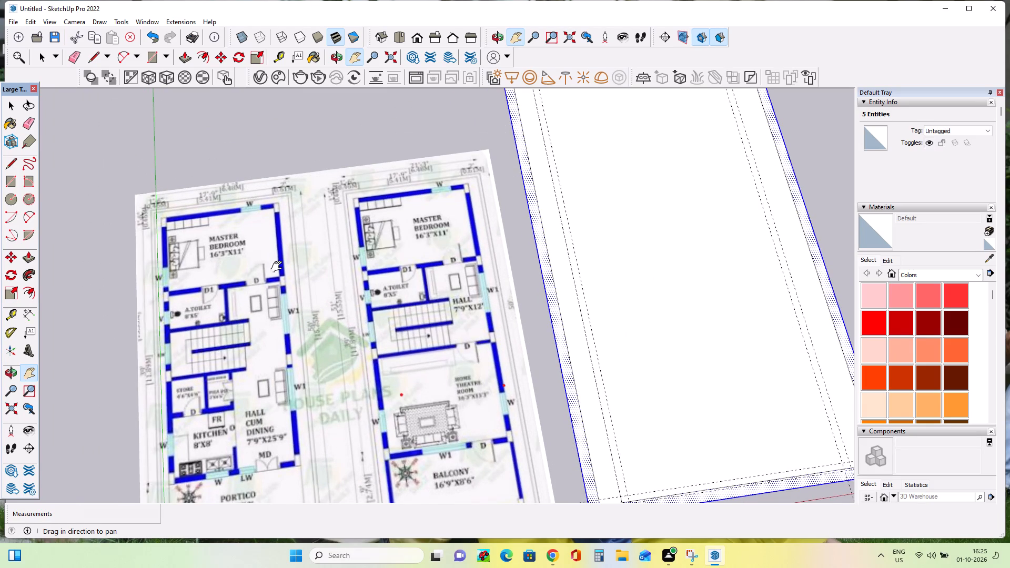
Compare the plot's short end farthest from the red axis with the master bedroom end of the floor plans and check the room dimensions.
scroll(225, 248, "down", 7)
left_click(472, 268)
left_click_drag(472, 268, 472, 270)
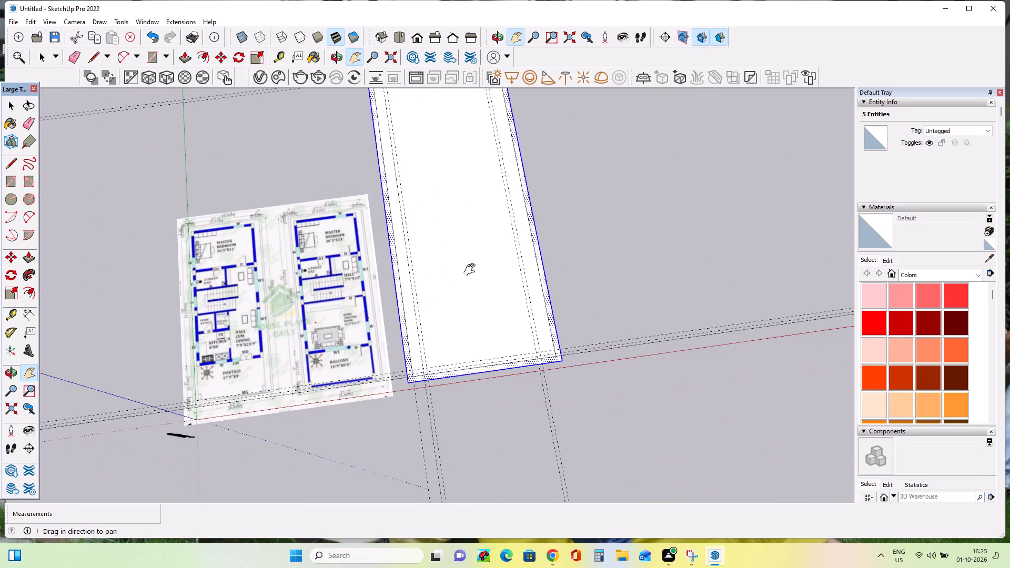
left_click_drag(472, 270, 462, 452)
left_click(462, 452)
left_click_drag(450, 273, 450, 425)
left_click(450, 425)
scroll(389, 292, "up", 4)
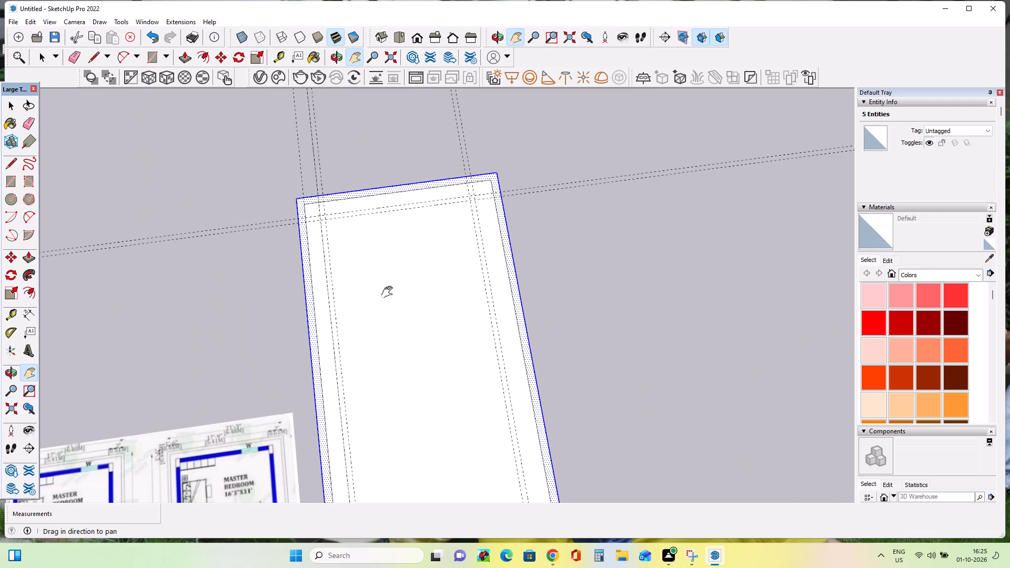
double_click(15, 313)
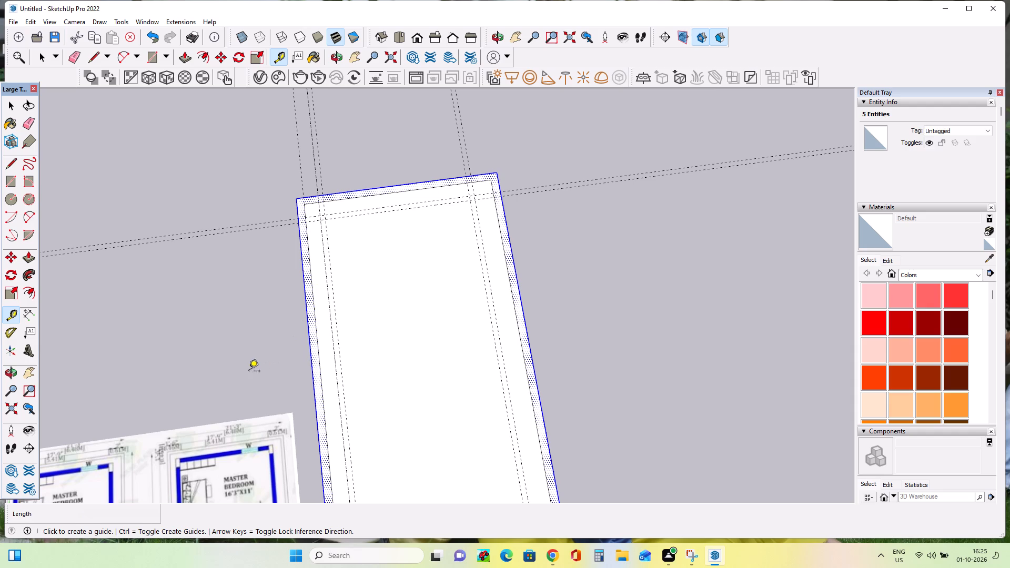
left_click(32, 376)
left_click(183, 457)
left_click_drag(195, 430, 230, 360)
left_click_drag(265, 300, 309, 251)
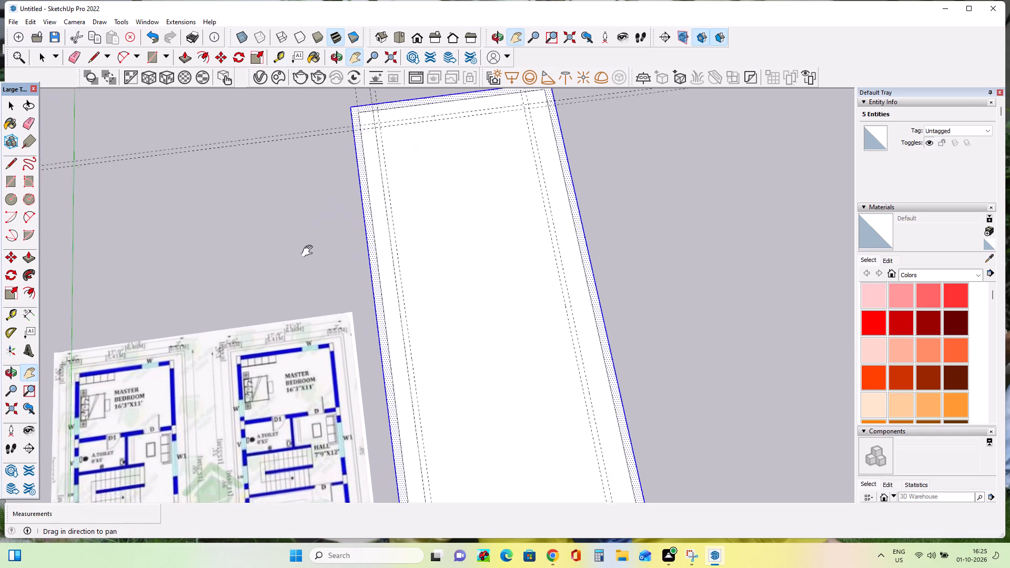
left_click(309, 251)
left_click_drag(309, 251, 306, 254)
left_click(179, 432)
left_click_drag(186, 418, 199, 394)
left_click_drag(206, 381, 209, 375)
left_click(210, 372)
left_click_drag(210, 372, 216, 353)
left_click(399, 387)
left_click_drag(382, 388, 324, 398)
left_click(268, 422)
left_click_drag(218, 434, 159, 424)
scroll(301, 343, "up", 3)
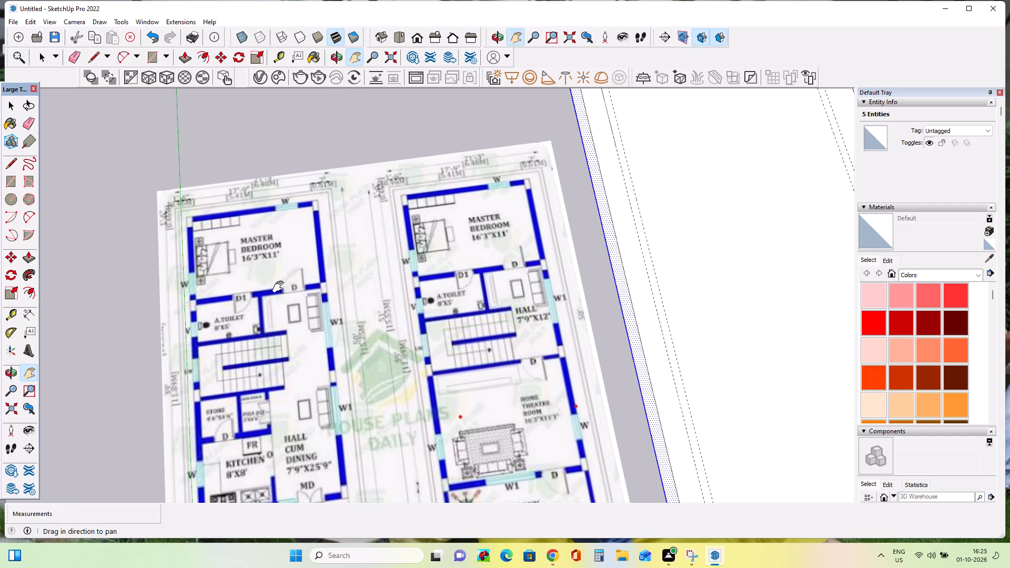
left_click(341, 319)
left_click_drag(335, 322, 171, 370)
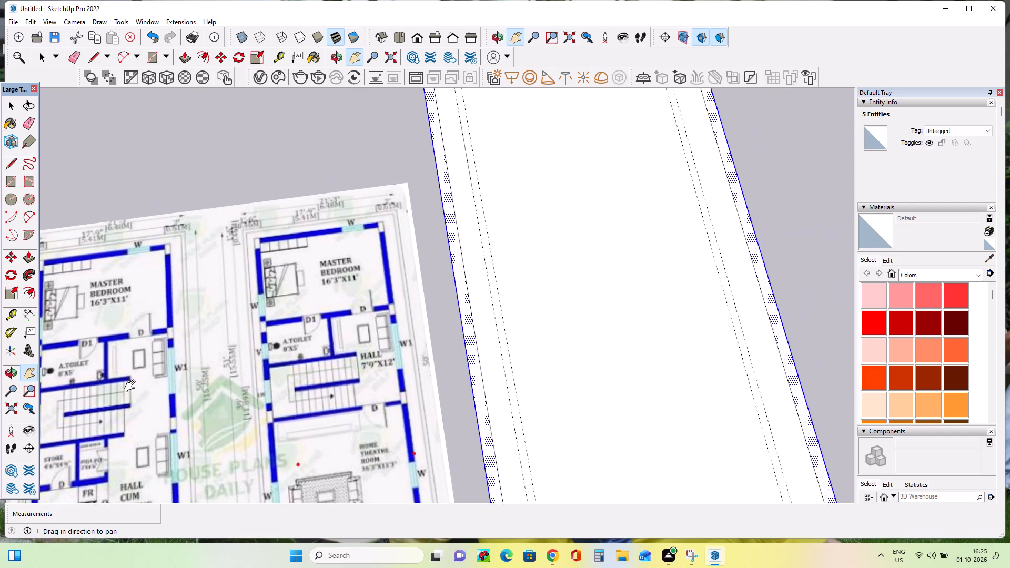
left_click(132, 386)
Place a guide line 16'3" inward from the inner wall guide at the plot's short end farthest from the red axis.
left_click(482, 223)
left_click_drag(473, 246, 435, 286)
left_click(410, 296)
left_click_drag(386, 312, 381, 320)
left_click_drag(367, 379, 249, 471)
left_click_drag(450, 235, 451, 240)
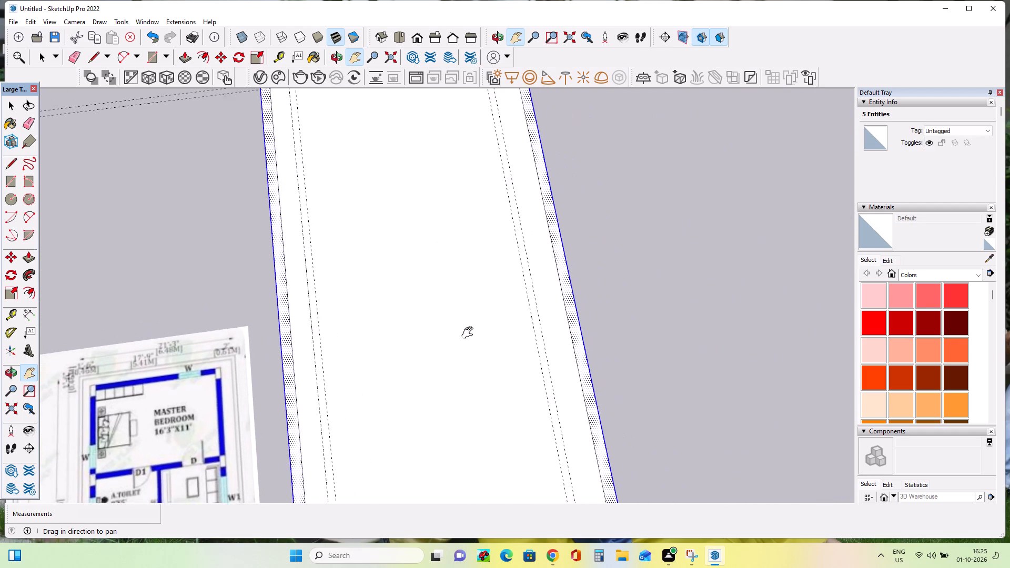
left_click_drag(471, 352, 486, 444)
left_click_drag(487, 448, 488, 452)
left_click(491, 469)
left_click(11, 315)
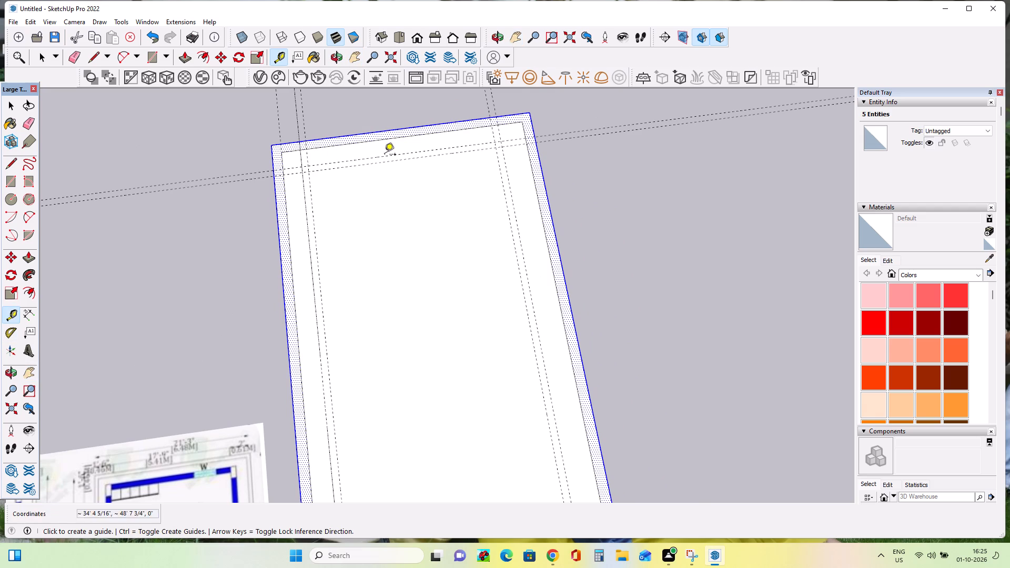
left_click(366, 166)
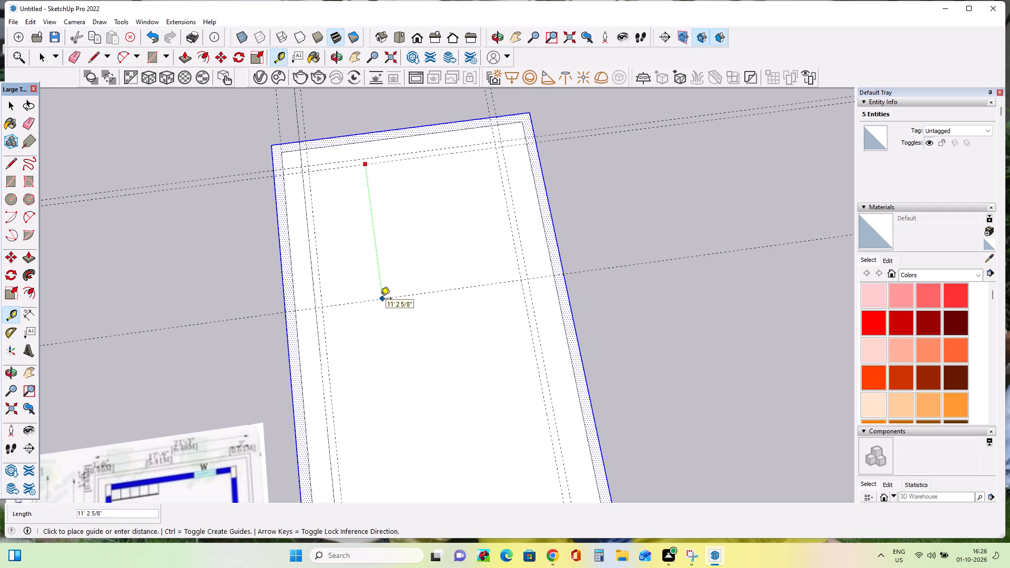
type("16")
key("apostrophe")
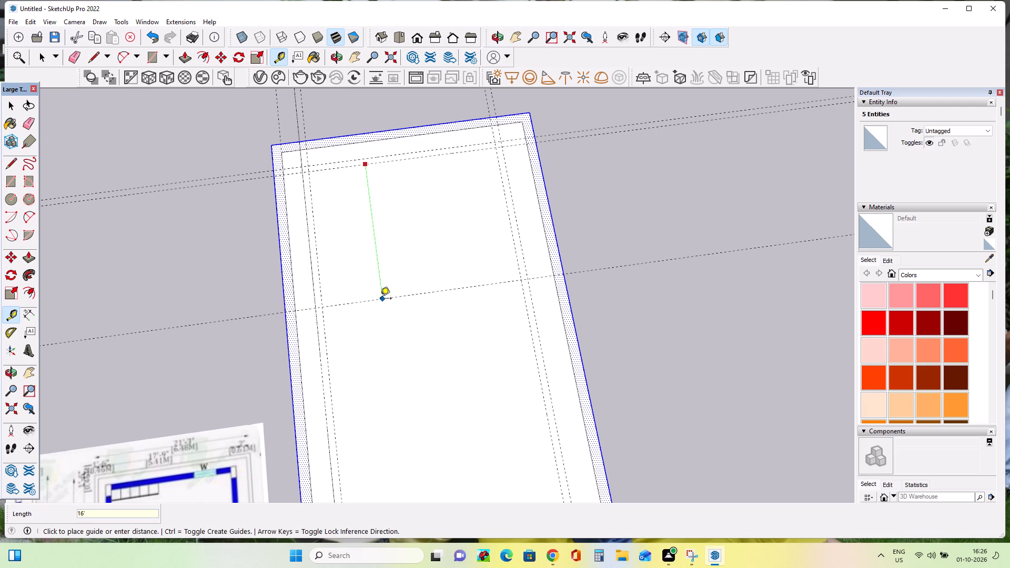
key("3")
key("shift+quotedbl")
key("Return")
Compare the master bedroom on the floor plans with the model and measure the clear width between the long-side inner wall guides.
scroll(380, 299, "down", 9)
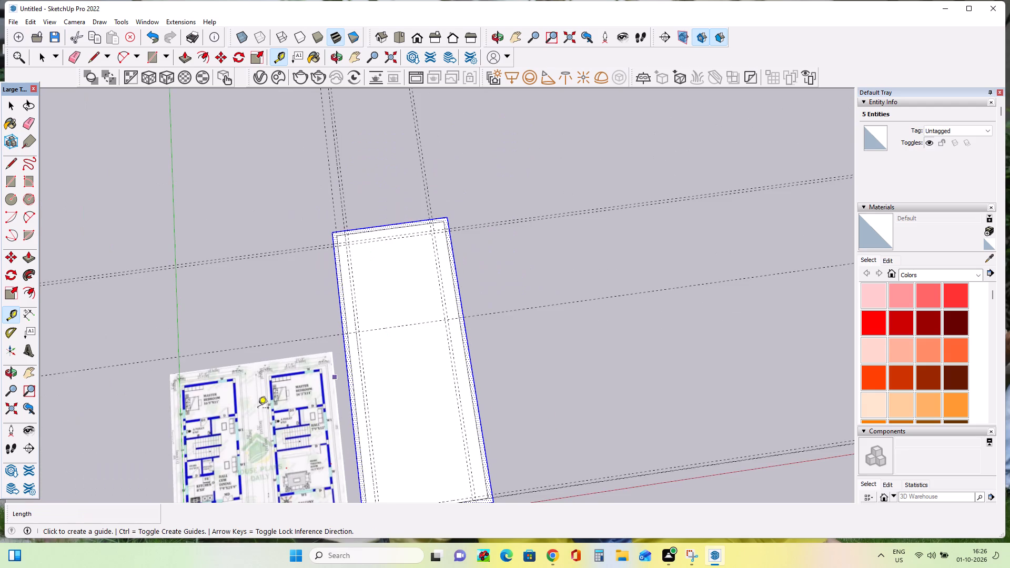
scroll(224, 425, "up", 8)
scroll(213, 433, "down", 4)
scroll(280, 389, "down", 3)
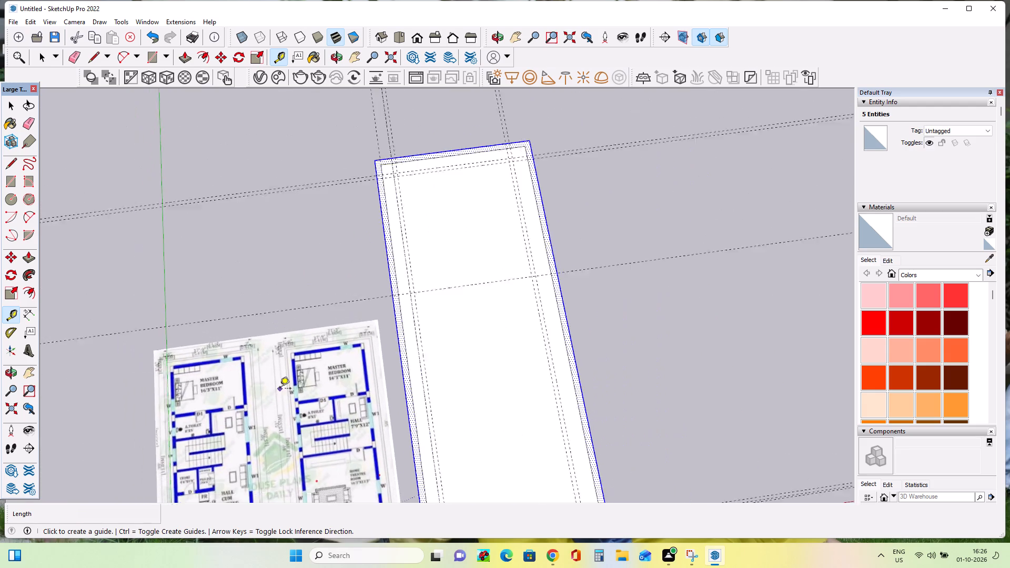
scroll(280, 389, "down", 2)
scroll(386, 347, "up", 3)
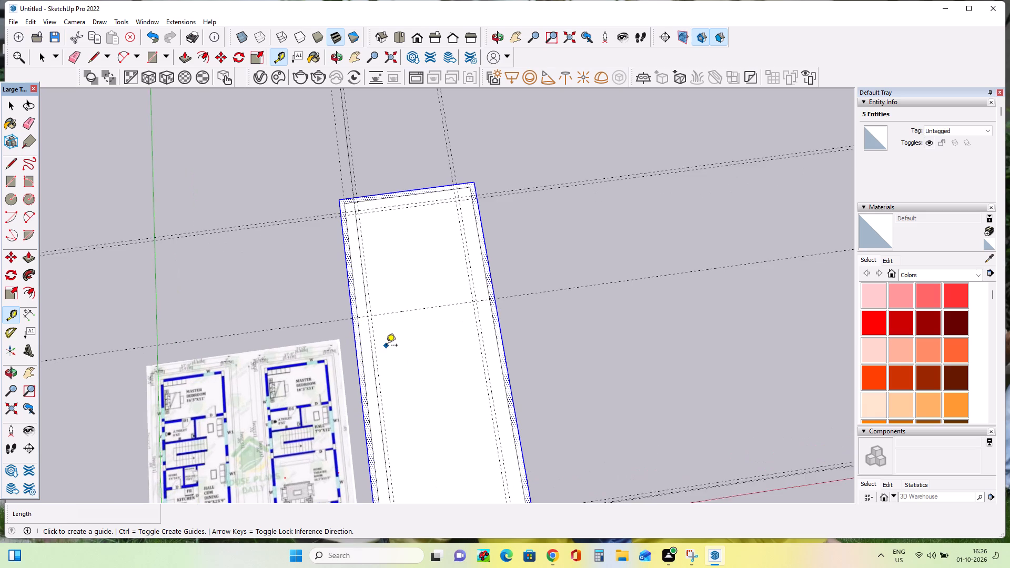
scroll(409, 335, "up", 2)
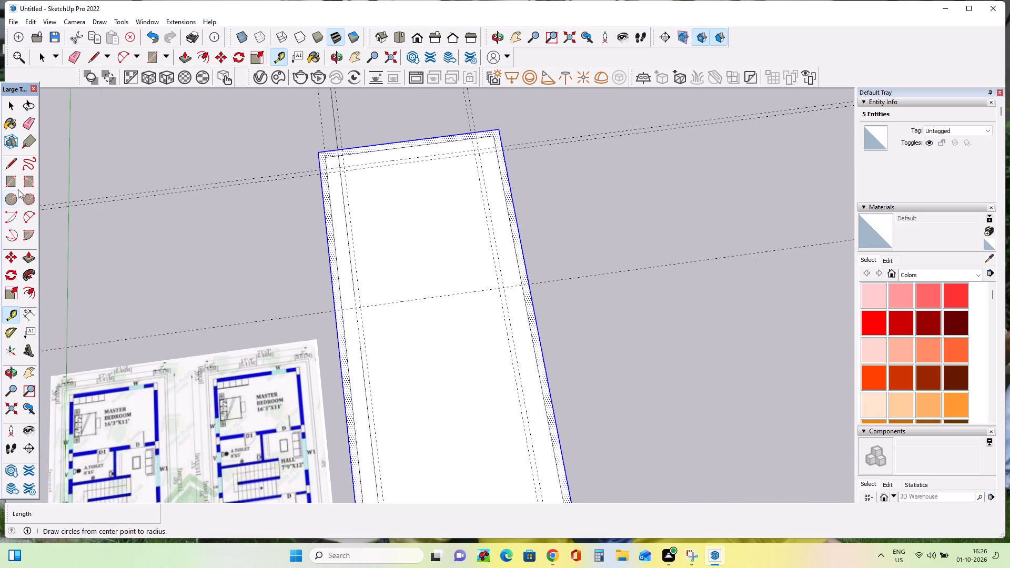
left_click(30, 317)
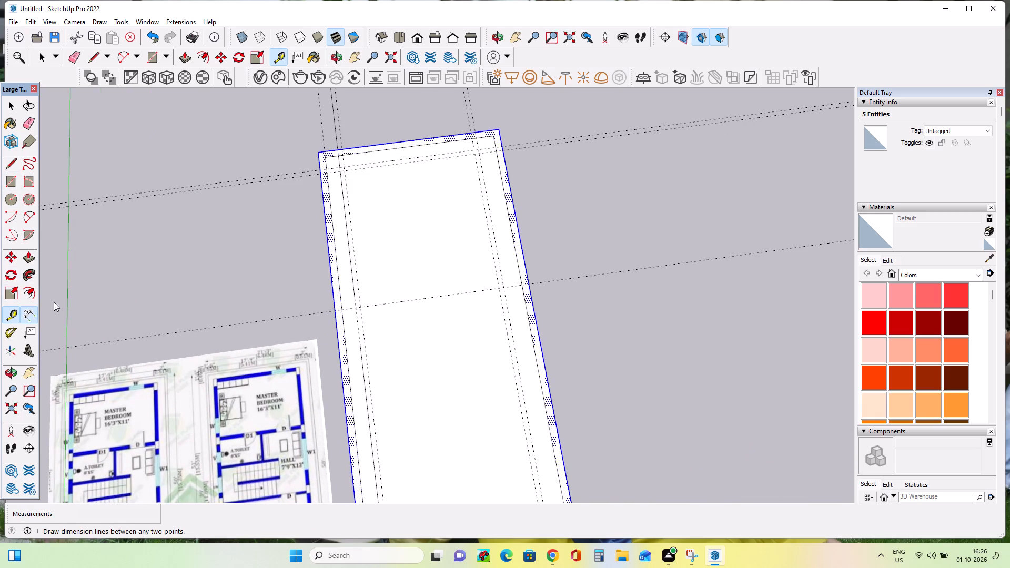
left_click(345, 174)
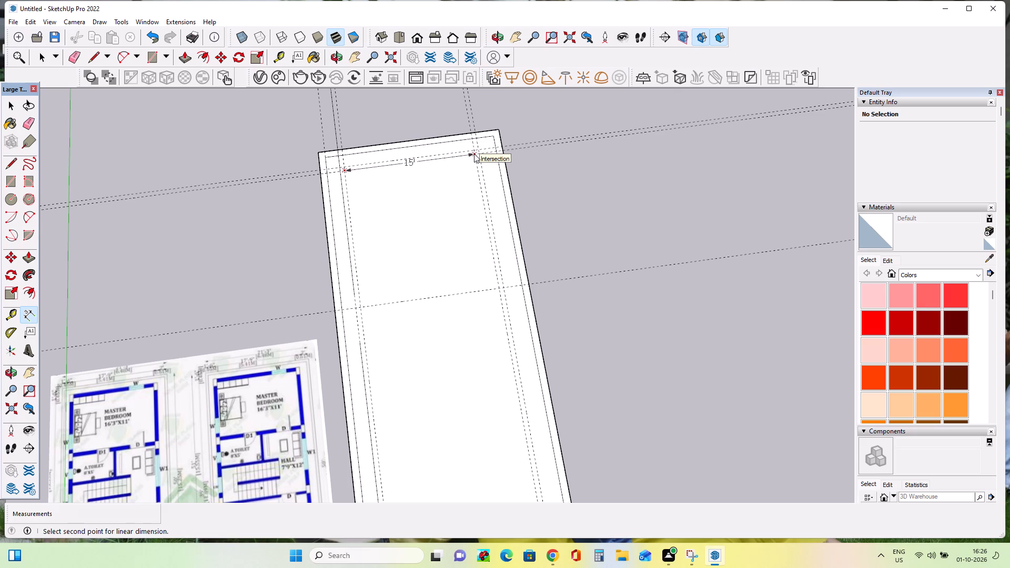
key("Escape")
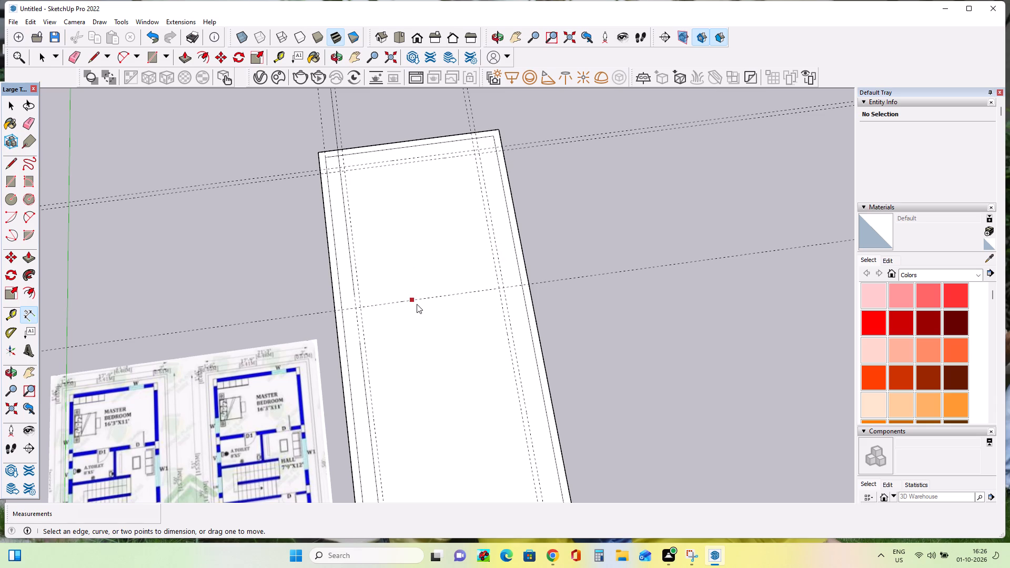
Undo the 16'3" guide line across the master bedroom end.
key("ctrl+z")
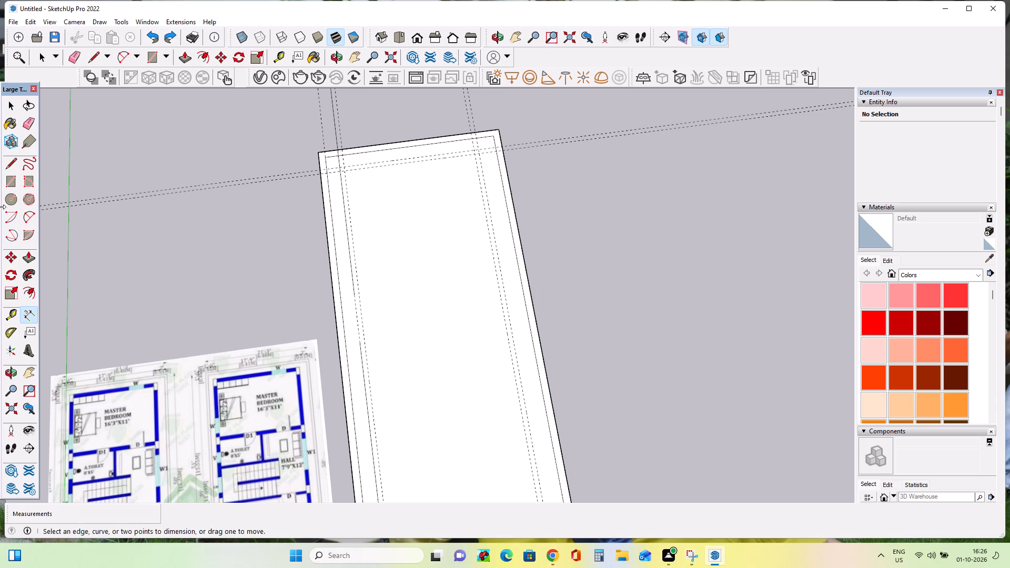
Place a guide line 11' inward from the inner wall guide at the short end farthest from the red axis.
left_click(10, 312)
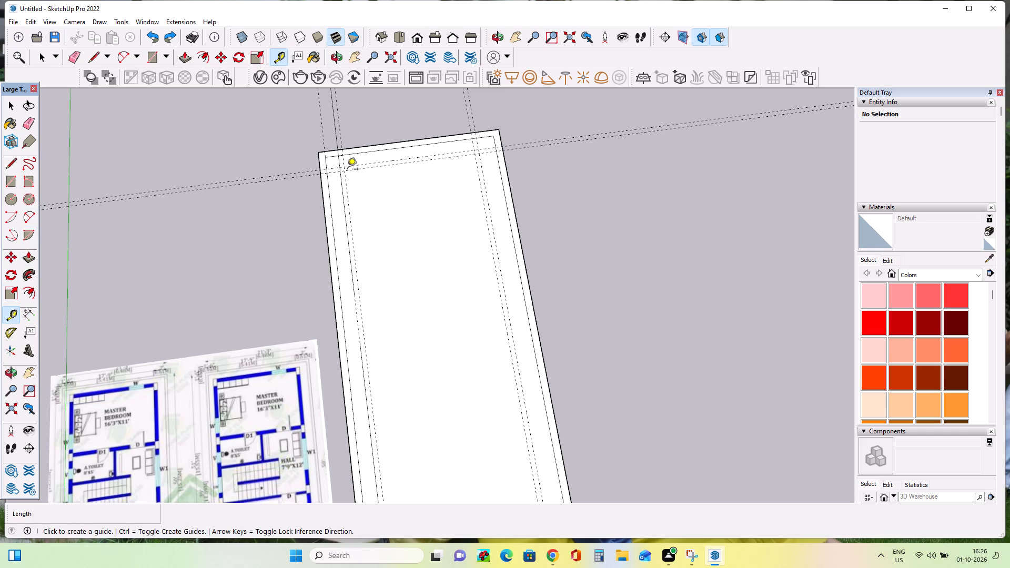
double_click(392, 164)
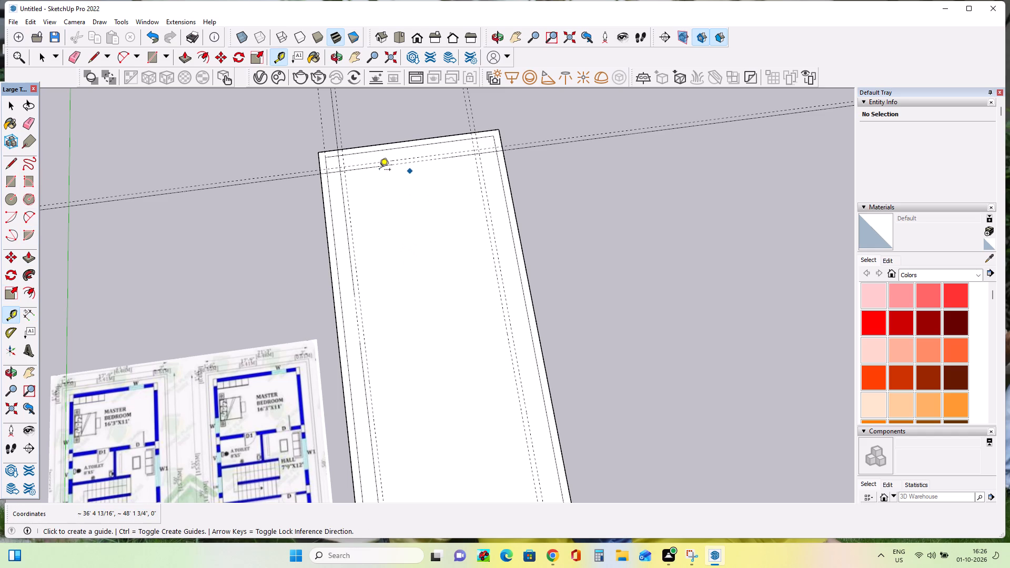
key("ctrl+z")
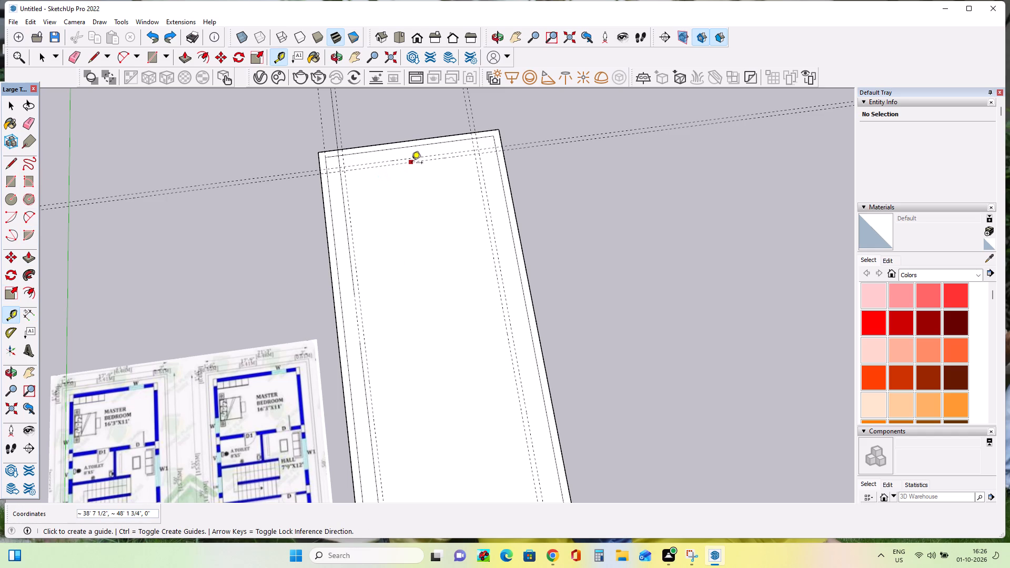
left_click(411, 164)
type("11'")
key("Return")
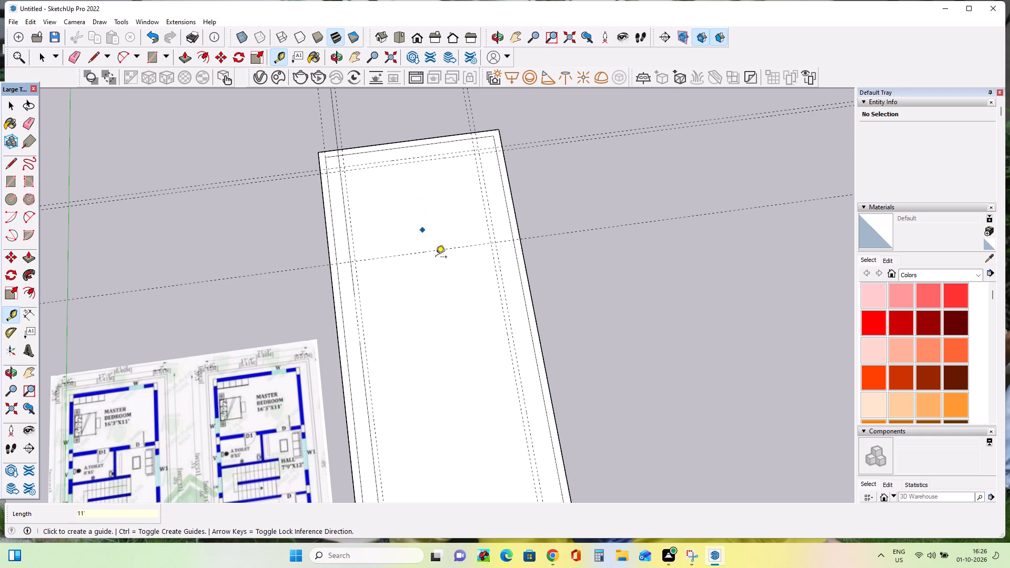
Place a guide line 6" from the 11' guide, back toward the master bedroom end, for the partition wall thickness.
left_click(439, 247)
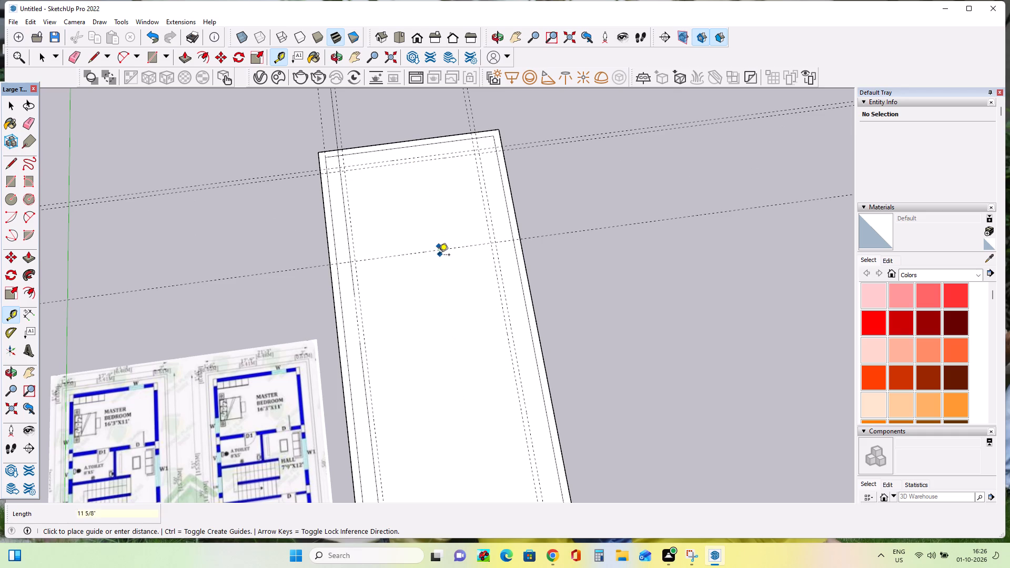
key("Escape")
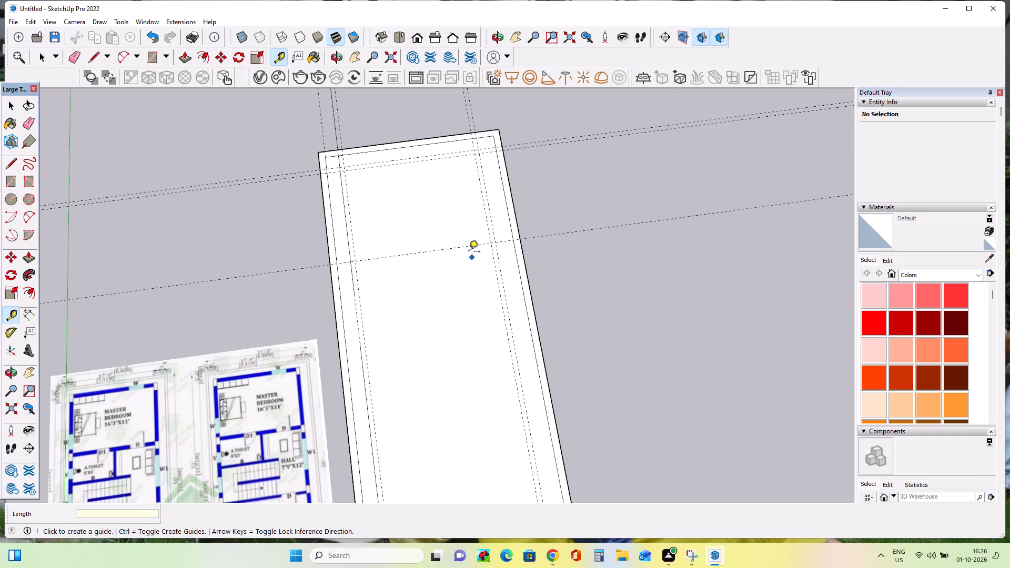
left_click(469, 247)
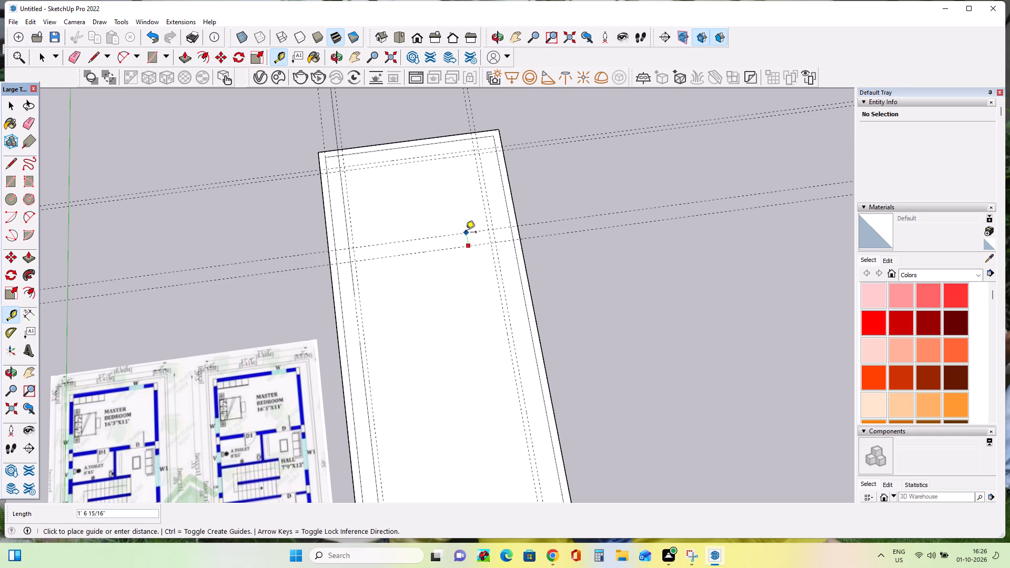
type("6\"")
key("Return")
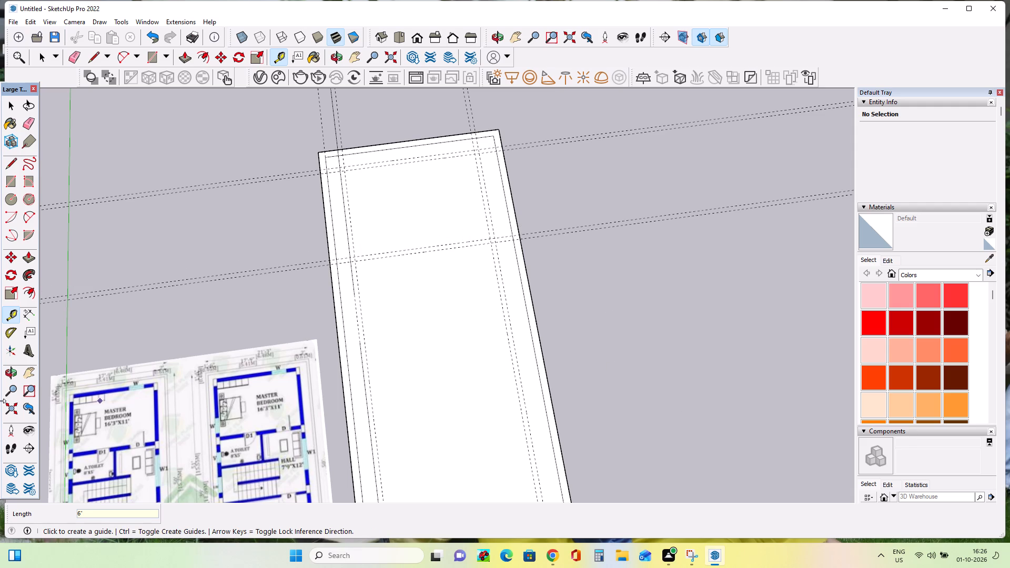
Examine the attached toilet and hall layout and dimensions next to the master bedroom on the floor plans.
left_click(28, 370)
left_click_drag(122, 442, 163, 303)
scroll(164, 341, "up", 2)
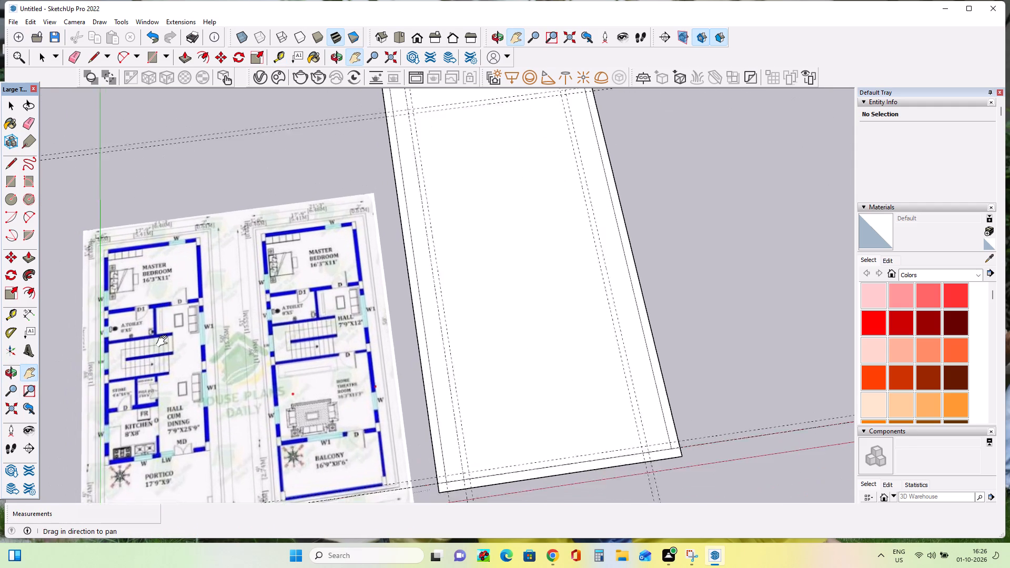
scroll(164, 341, "up", 4)
scroll(165, 342, "down", 3)
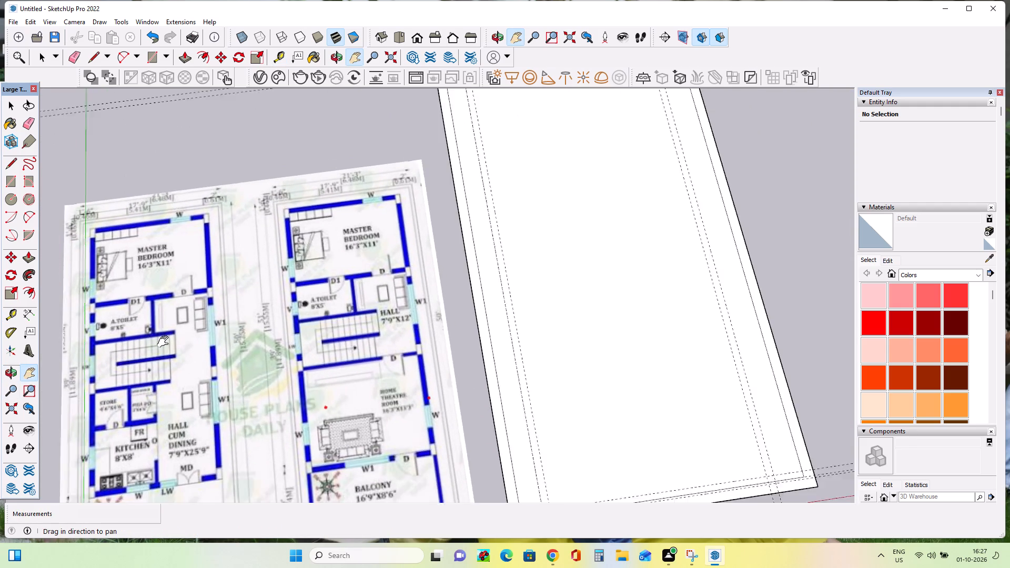
scroll(165, 342, "down", 4)
left_click(422, 269)
left_click_drag(426, 274, 421, 411)
left_click(421, 411)
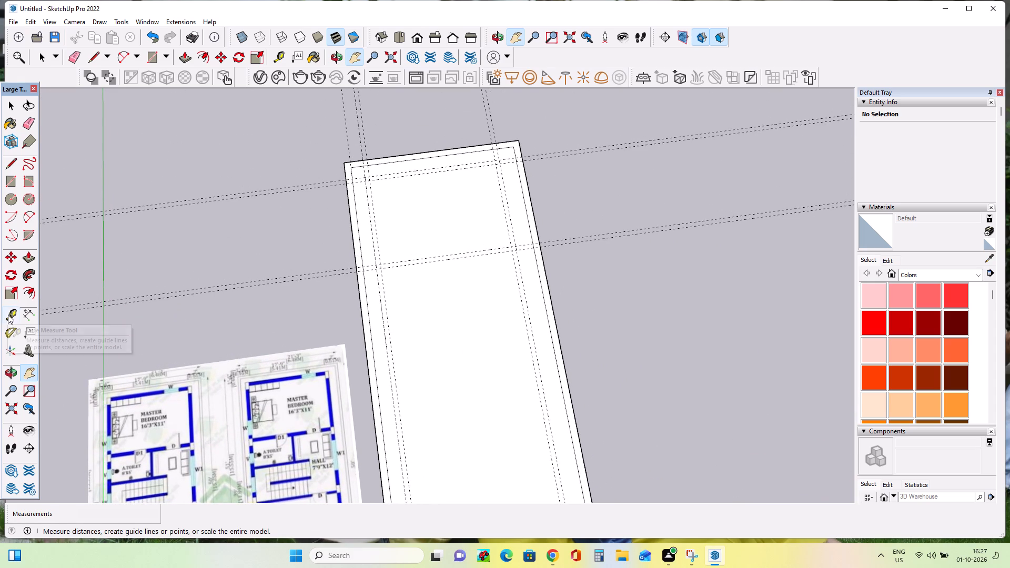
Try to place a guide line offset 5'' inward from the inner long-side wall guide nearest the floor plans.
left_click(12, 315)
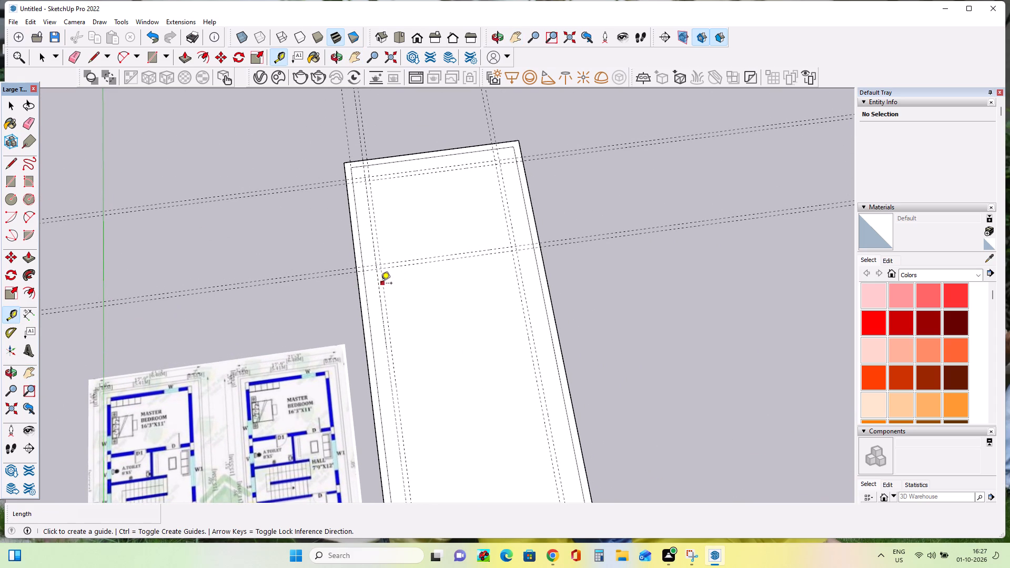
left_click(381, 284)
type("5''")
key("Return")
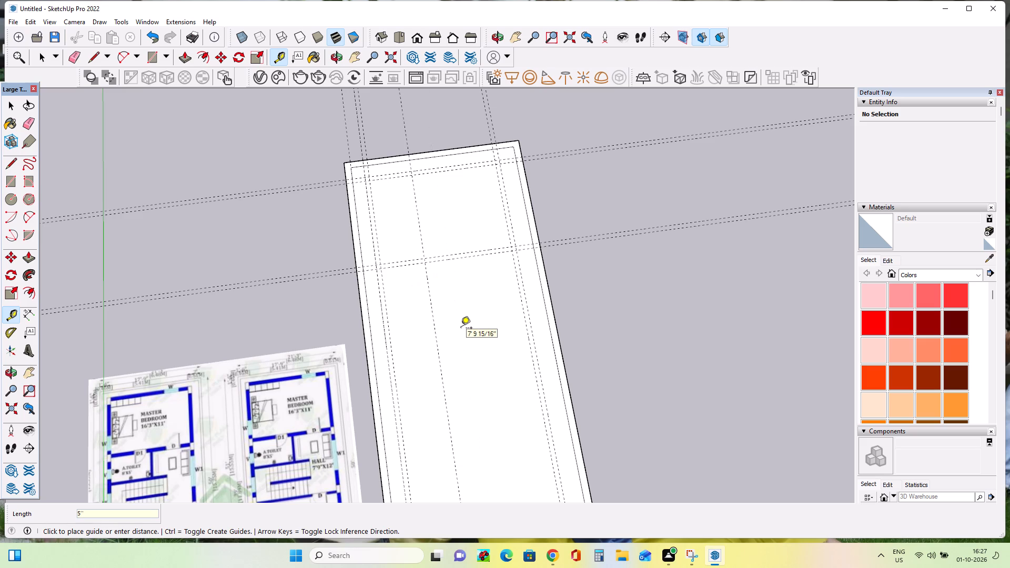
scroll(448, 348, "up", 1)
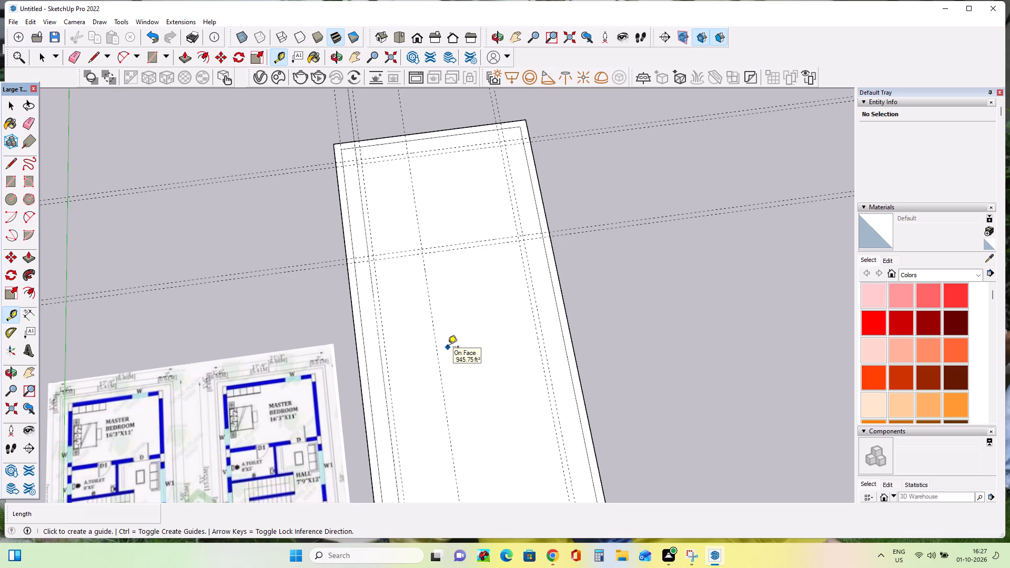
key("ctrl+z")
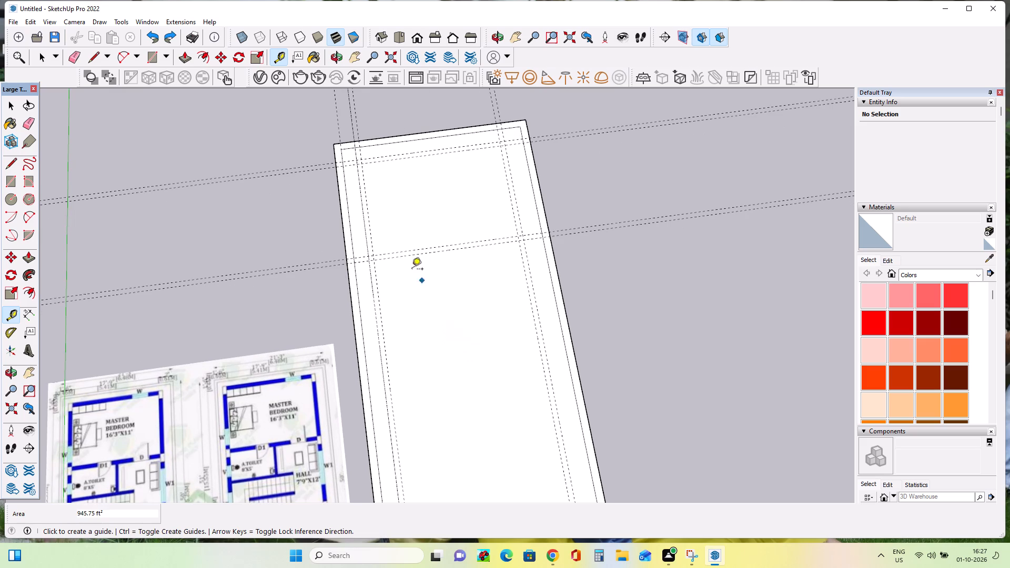
Place a guide line 8' inward from the inner long-side wall guide nearest the floor plans for the toilet length.
left_click(376, 281)
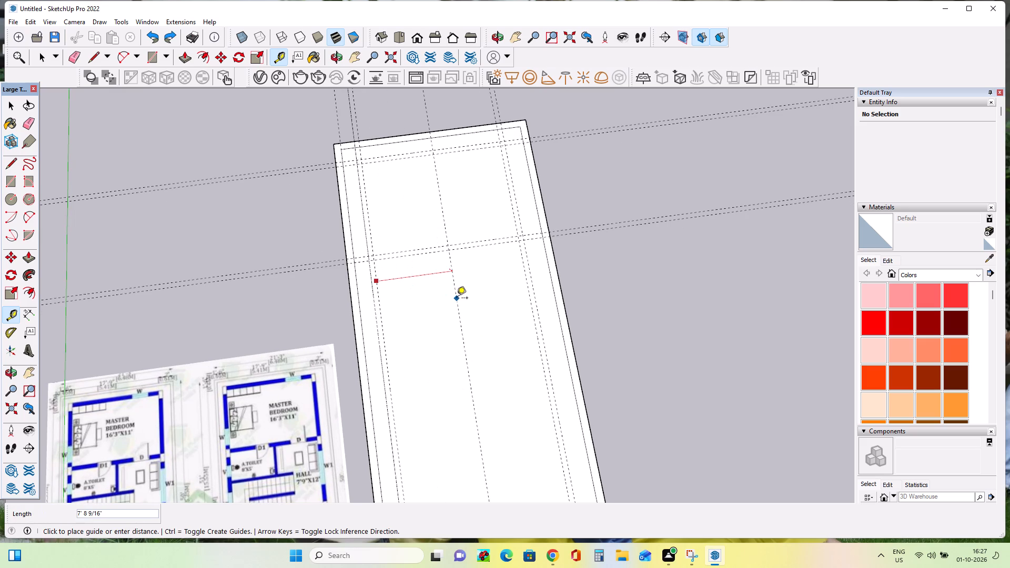
type("8'")
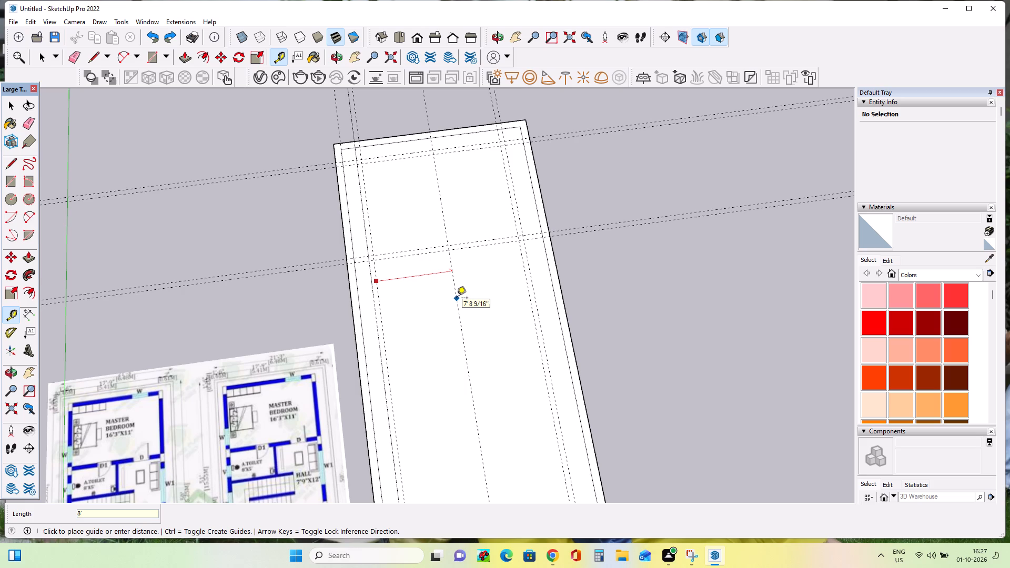
key("Return")
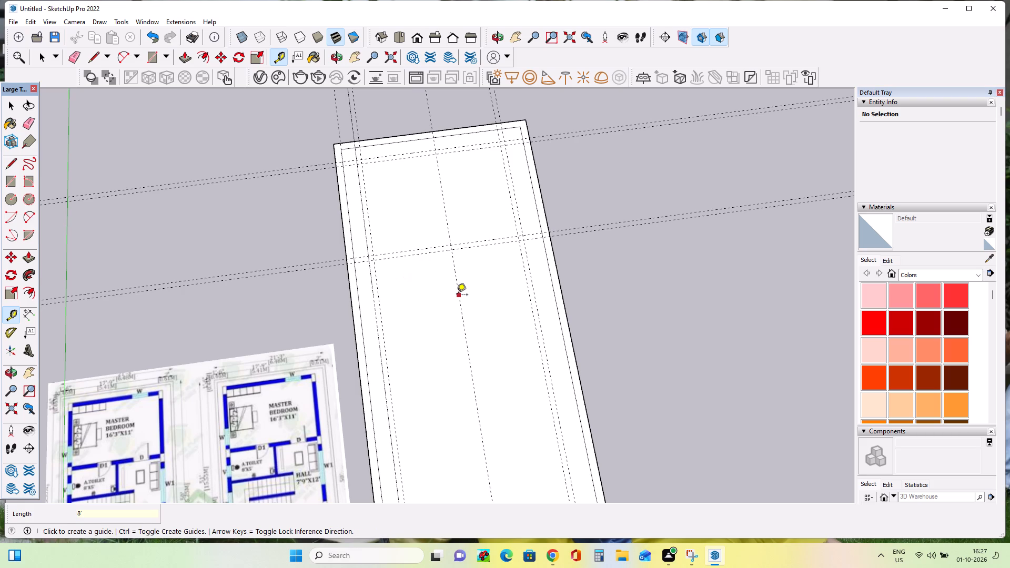
Place a guide line 6" from the 8' guide, back toward the floor plans' side, for the toilet wall thickness.
double_click(457, 296)
key("ctrl+z")
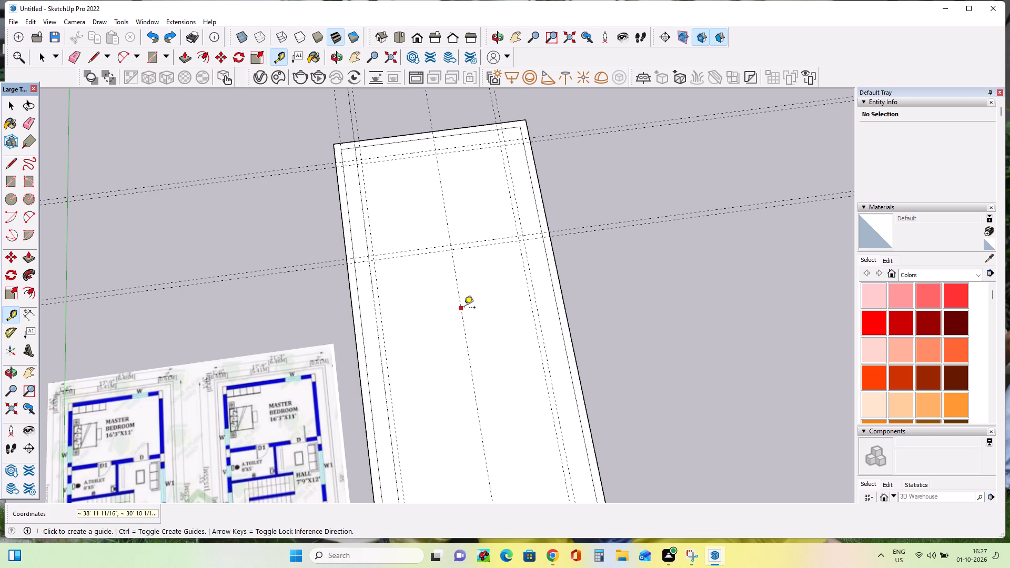
left_click(464, 308)
type("6\"")
key("Return")
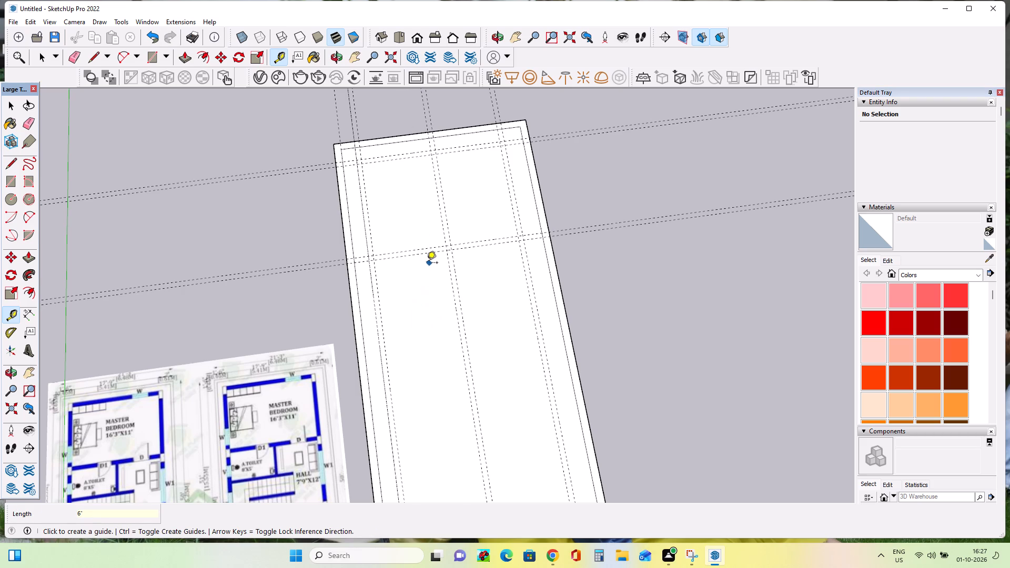
Place a guide line 5' from the master bedroom partition guide, away from the bedroom, for the toilet width.
left_click(421, 256)
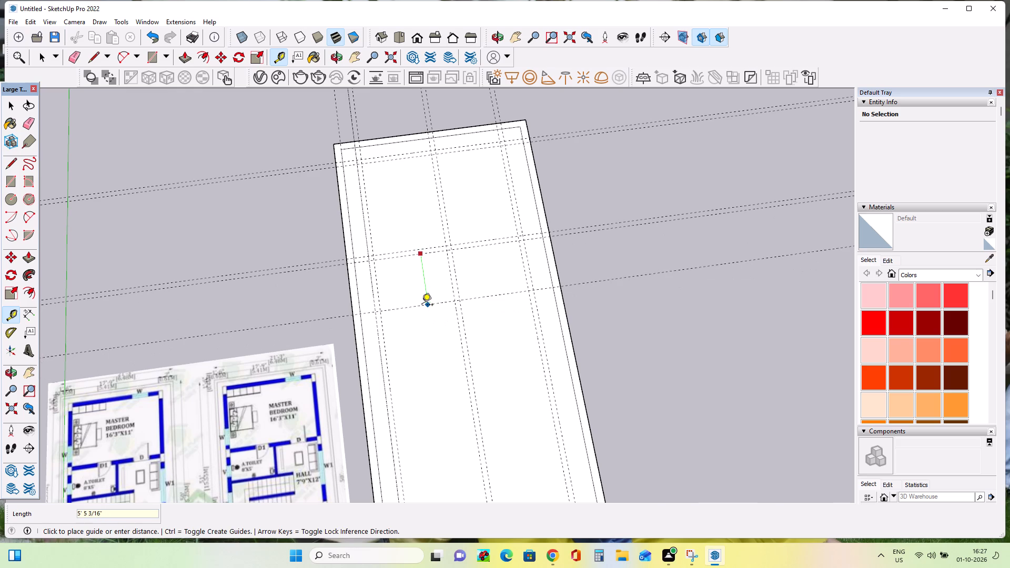
key("5")
key("apostrophe")
key("Return")
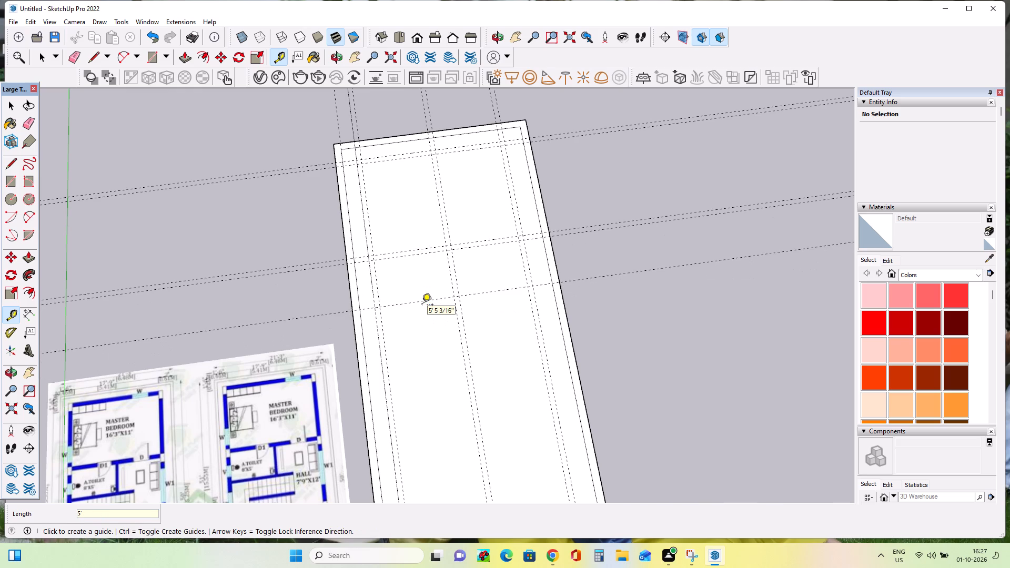
Start a guide line offset from the 5' toilet-width guide, back toward the master bedroom partition.
left_click(428, 300)
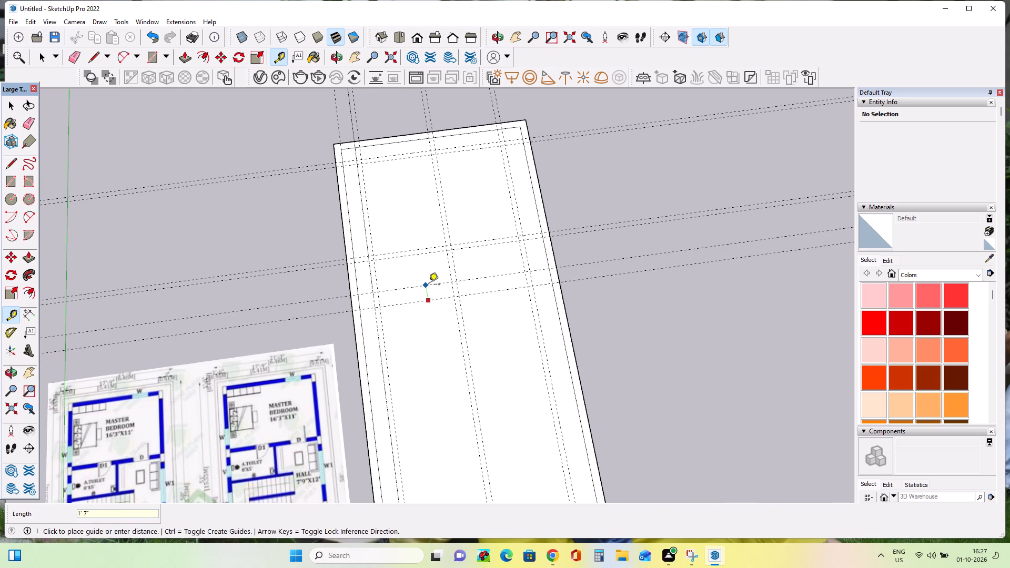
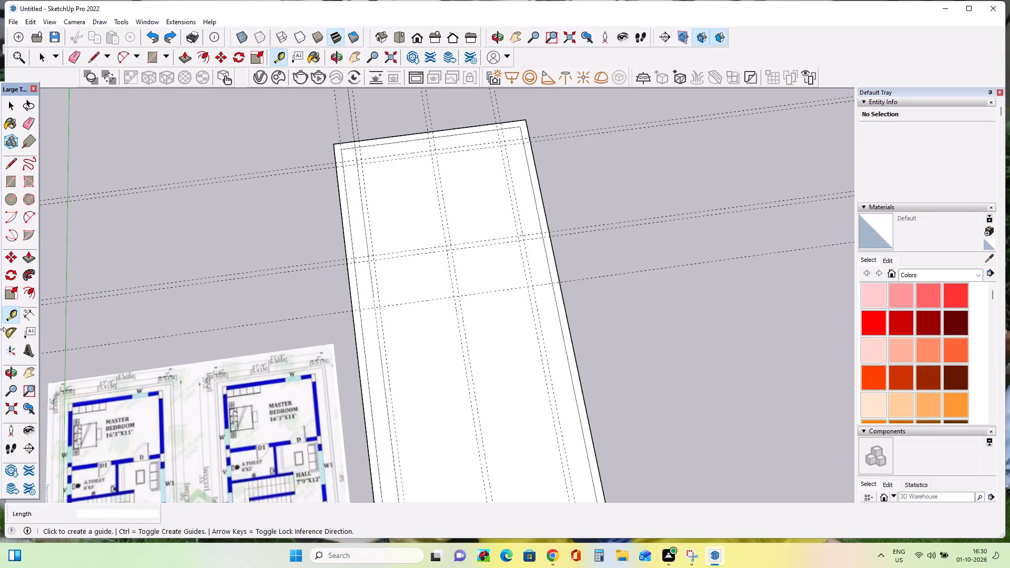
Place a guide line 6" from the 5' toilet-width guide for the toilet wall thickness.
left_click(29, 381)
left_click(198, 417)
left_click_drag(198, 417, 247, 301)
left_click_drag(252, 289, 257, 271)
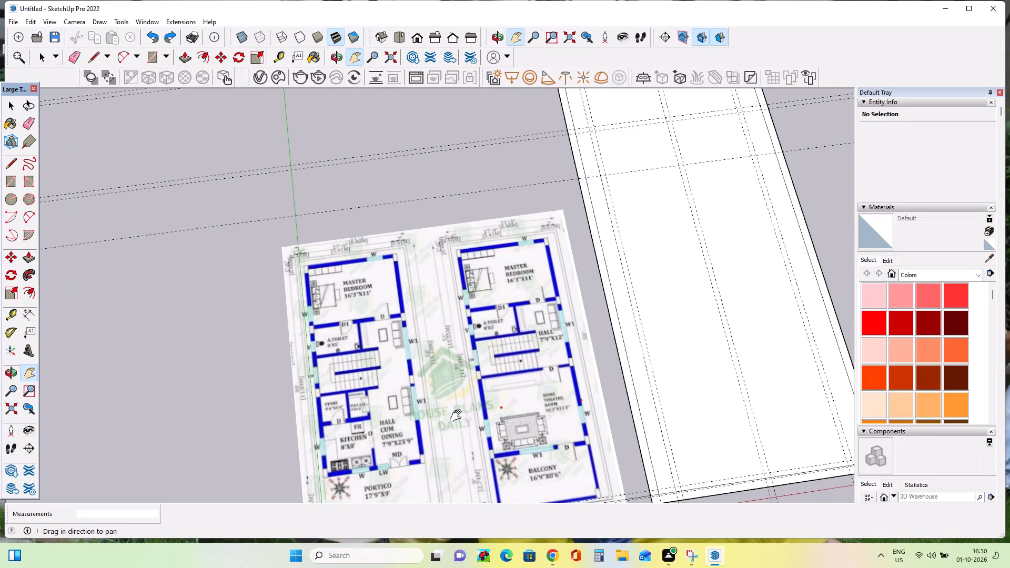
left_click_drag(458, 410, 446, 394)
left_click_drag(416, 360, 398, 351)
left_click_drag(355, 335, 319, 321)
left_click_drag(298, 317, 231, 319)
left_click_drag(401, 342, 393, 346)
left_click_drag(364, 361, 321, 384)
left_click_drag(315, 392, 305, 410)
left_click(294, 422)
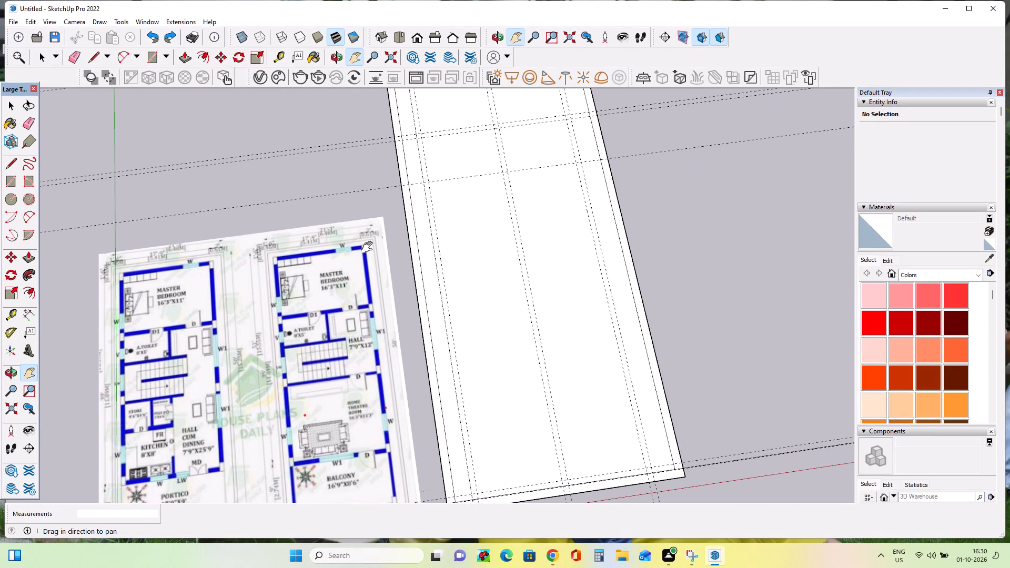
left_click(7, 319)
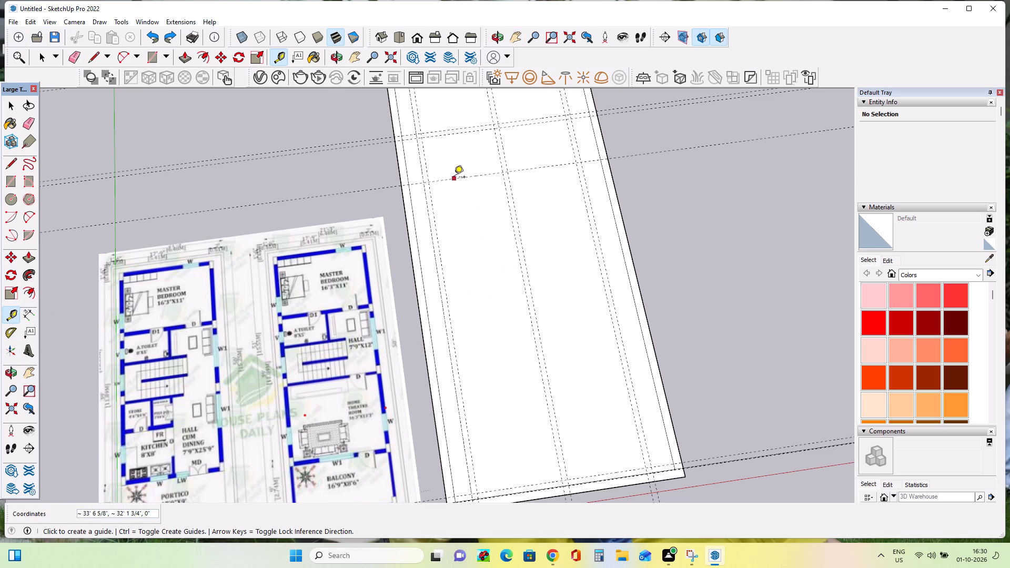
left_click(454, 178)
type("6\"")
key("Return")
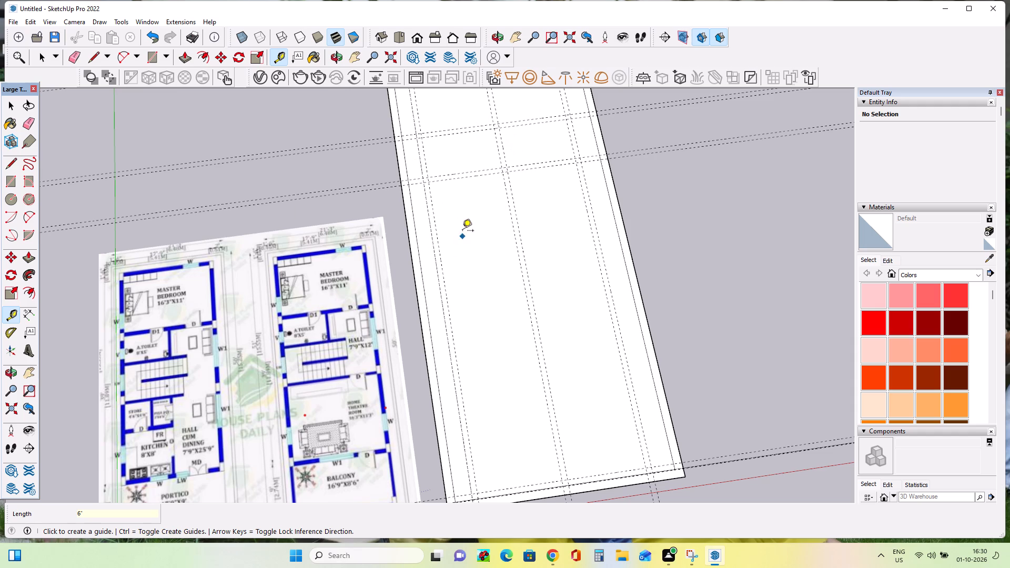
Place a guide line 9' inward from the inner wall guide at the slab's front end for the portico depth.
scroll(157, 463, "up", 2)
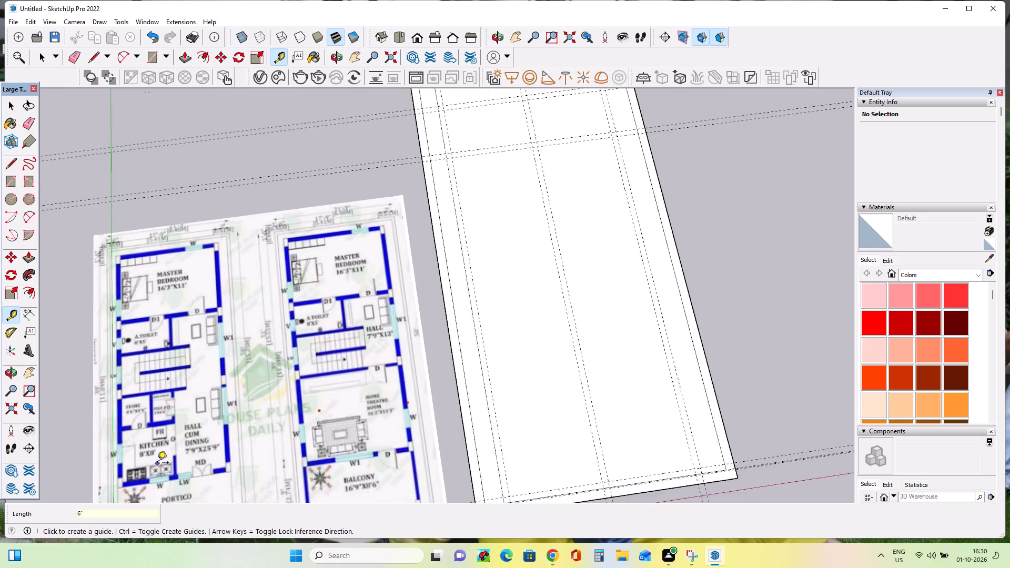
scroll(157, 463, "up", 2)
left_click(25, 373)
left_click(195, 411)
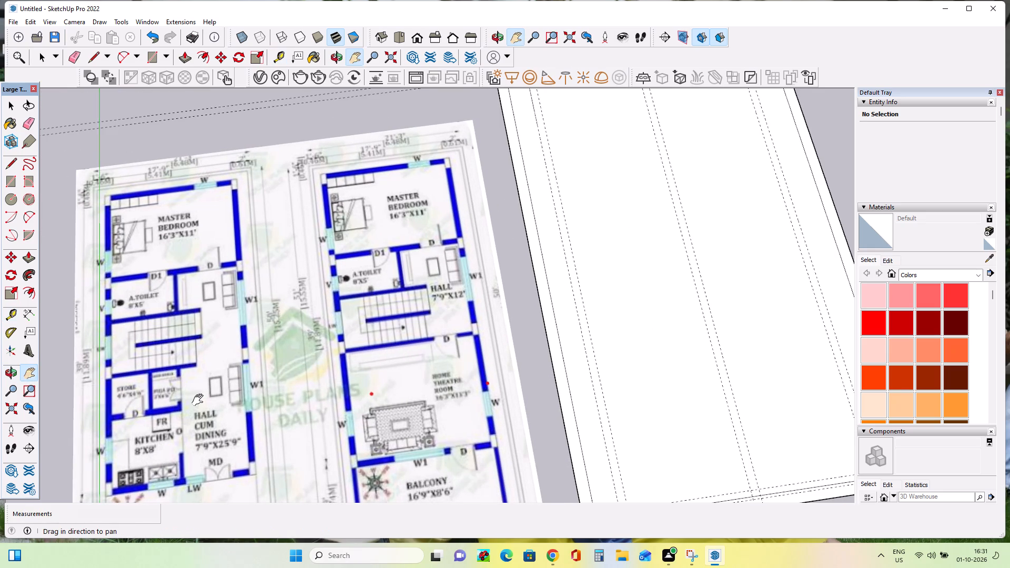
left_click_drag(210, 306, 209, 217)
left_click(253, 362)
left_click_drag(255, 350, 259, 295)
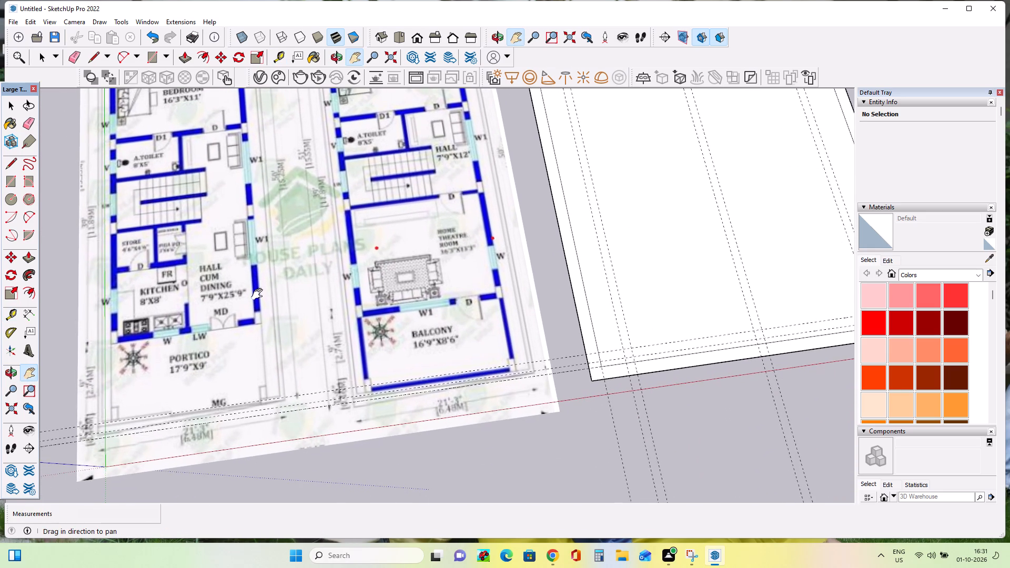
left_click_drag(259, 295, 259, 298)
scroll(305, 366, "down", 3)
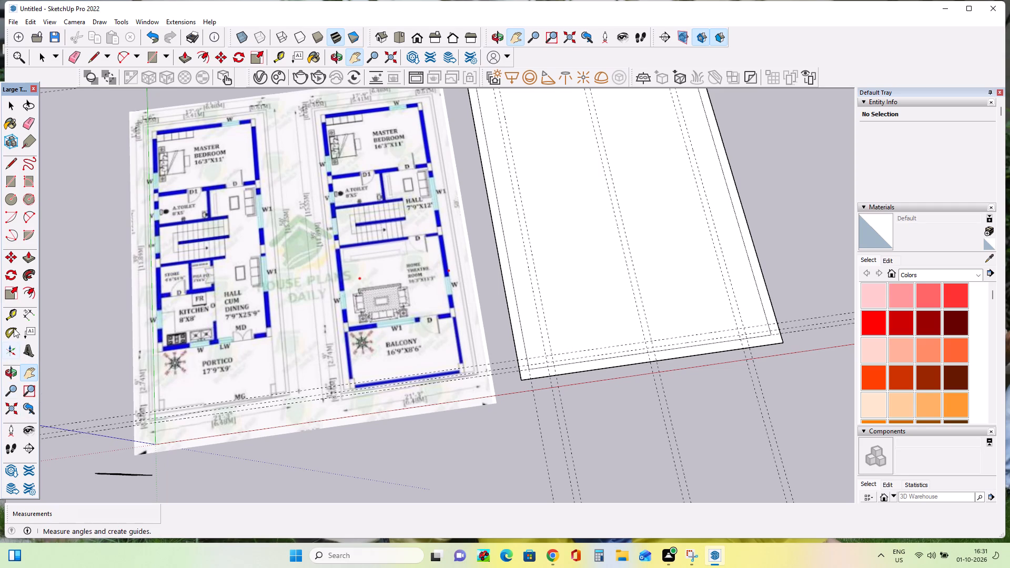
left_click(12, 312)
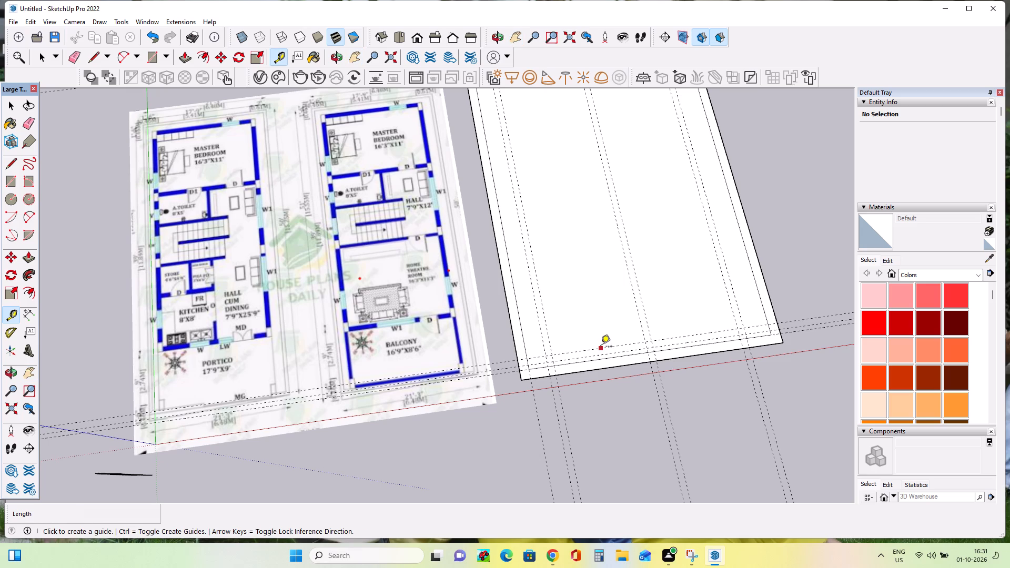
left_click(601, 347)
type("9'")
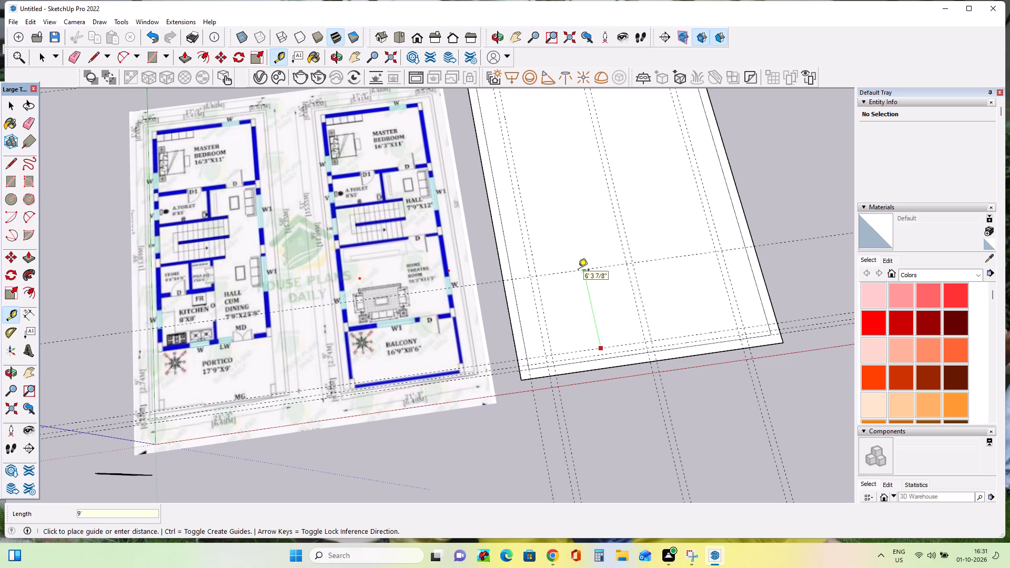
key("Return")
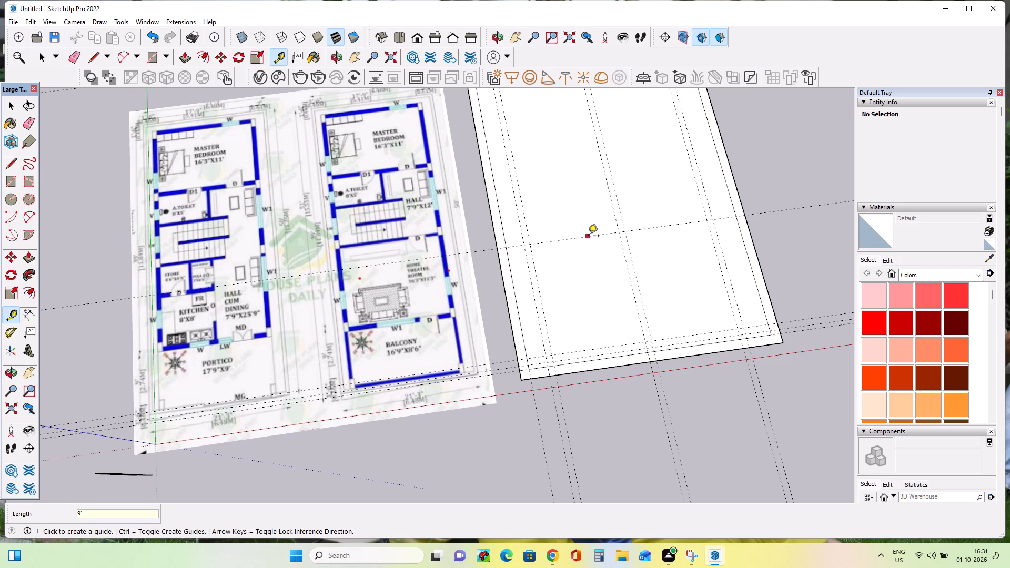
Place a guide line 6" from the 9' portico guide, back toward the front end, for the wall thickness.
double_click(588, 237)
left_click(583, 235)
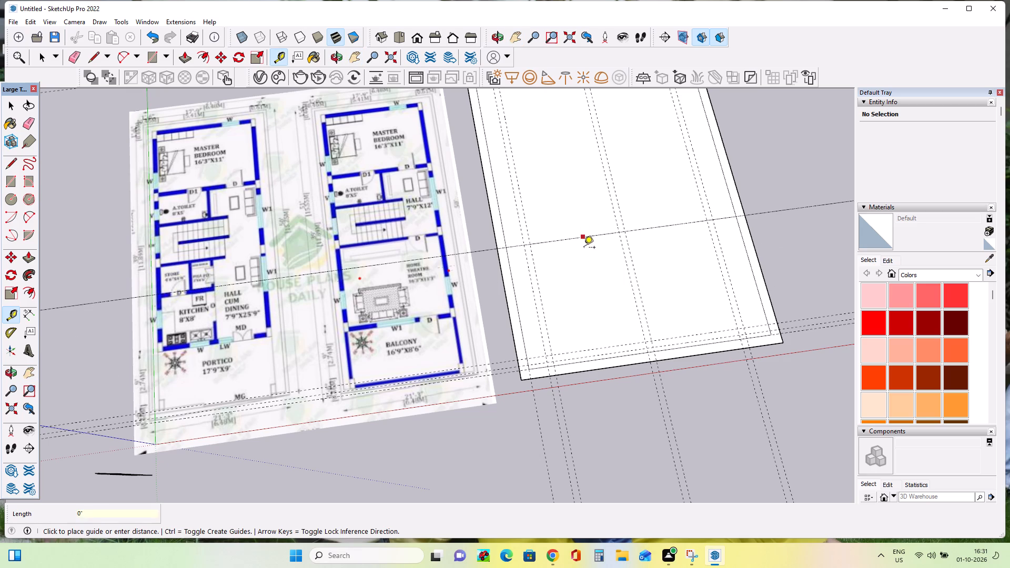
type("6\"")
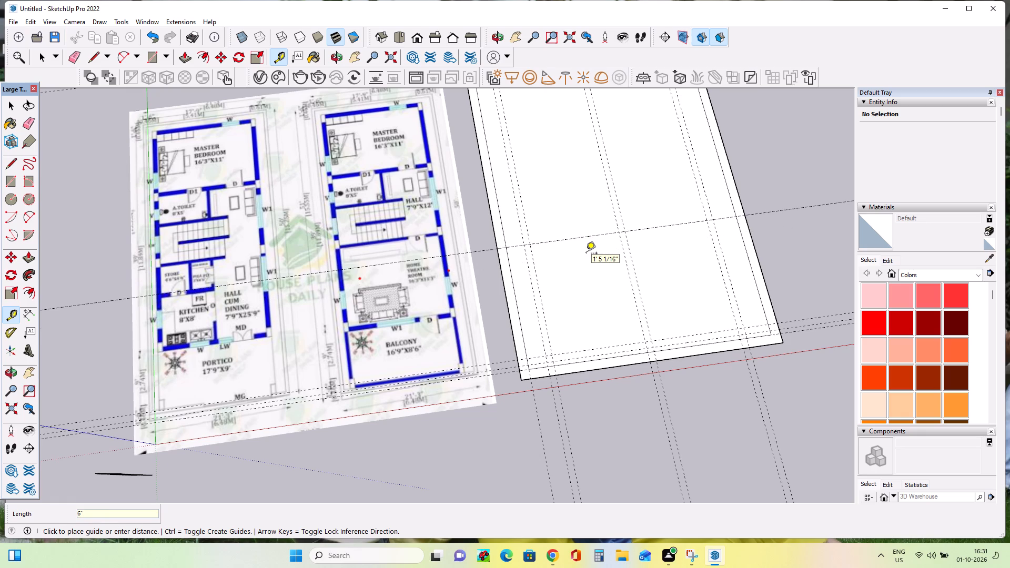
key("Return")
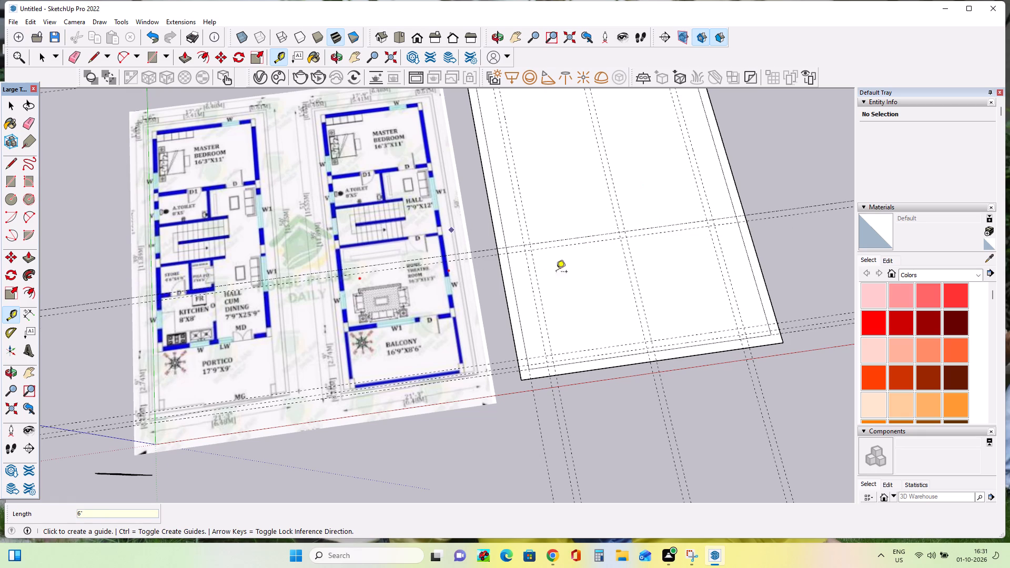
Examine the floor plan's kitchen, store and hall layout and dimensions against the guides laid out on the slab.
left_click(29, 371)
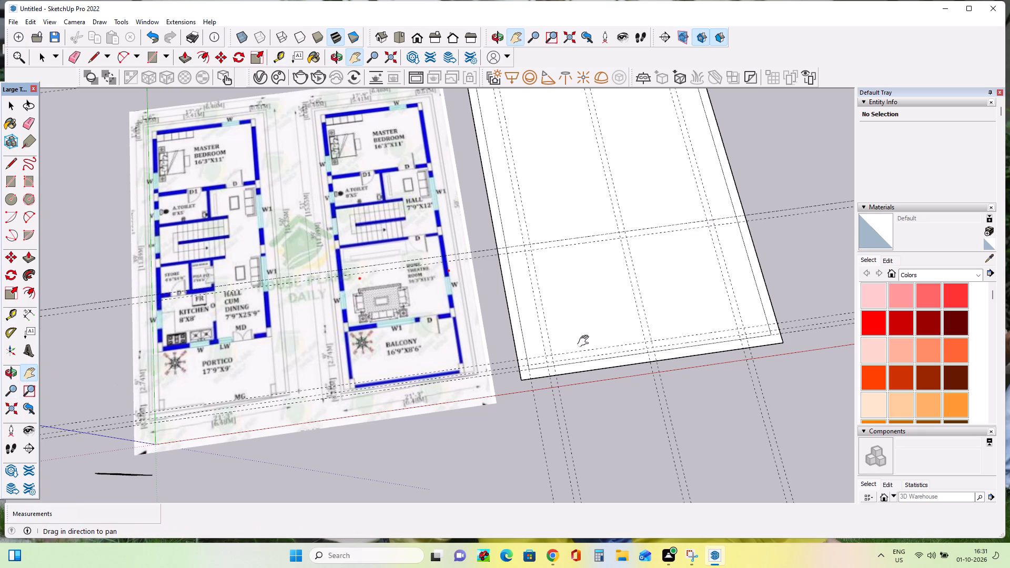
left_click_drag(579, 368, 563, 411)
left_click(553, 433)
left_click(551, 437)
left_click(547, 448)
left_click_drag(542, 458, 537, 466)
left_click_drag(536, 469, 520, 489)
left_click_drag(519, 490, 506, 504)
left_click_drag(488, 519, 485, 514)
left_click(539, 388)
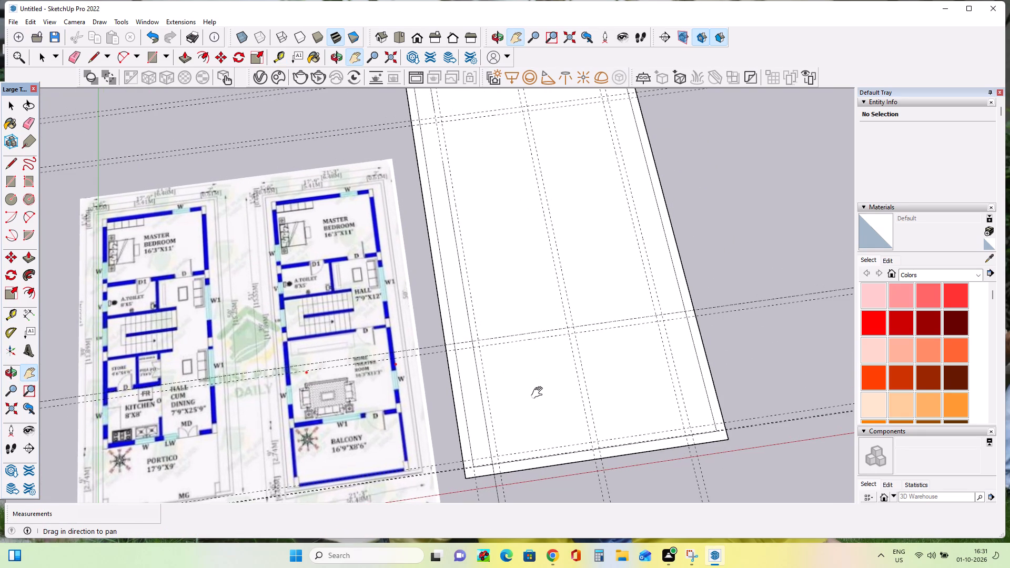
left_click(539, 393)
triple_click(540, 399)
left_click_drag(532, 326, 551, 348)
left_click(570, 369)
left_click_drag(580, 387, 583, 392)
left_click_drag(584, 396, 587, 401)
left_click_drag(591, 409, 597, 421)
left_click_drag(598, 423, 611, 454)
left_click(629, 484)
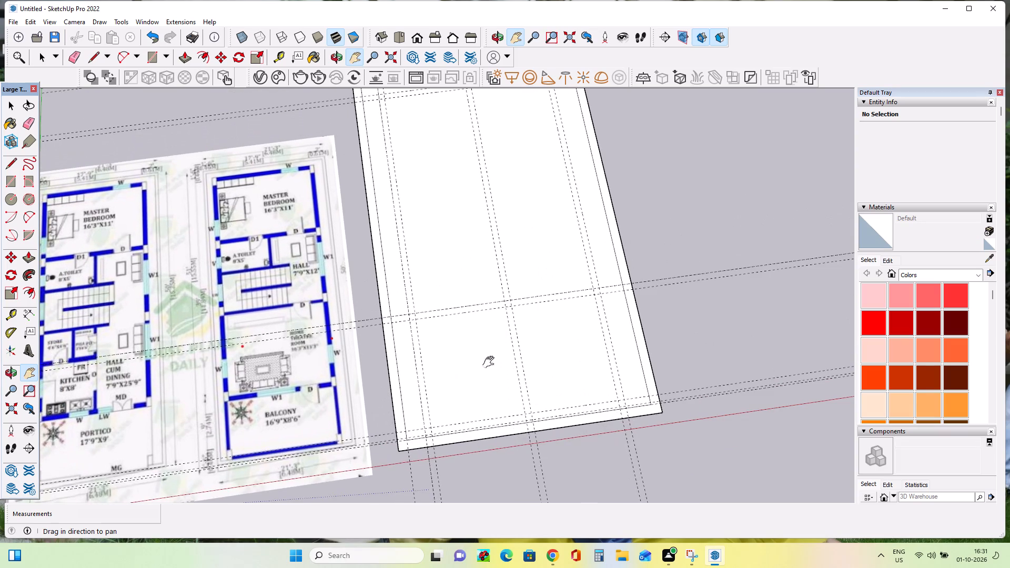
left_click_drag(529, 382, 536, 388)
left_click_drag(539, 391, 564, 423)
left_click(580, 445)
left_click_drag(507, 341, 512, 347)
left_click(515, 349)
left_click_drag(524, 358, 562, 407)
left_click(562, 407)
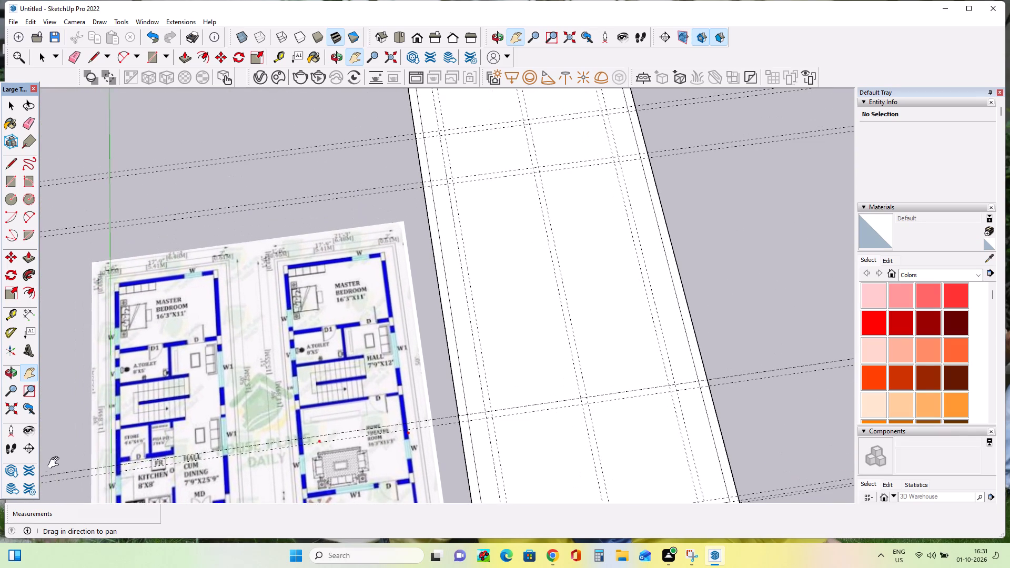
scroll(161, 485, "up", 4)
left_click_drag(167, 474, 169, 460)
left_click_drag(171, 433, 173, 422)
left_click_drag(174, 411, 174, 407)
left_click_drag(174, 405, 177, 390)
double_click(177, 388)
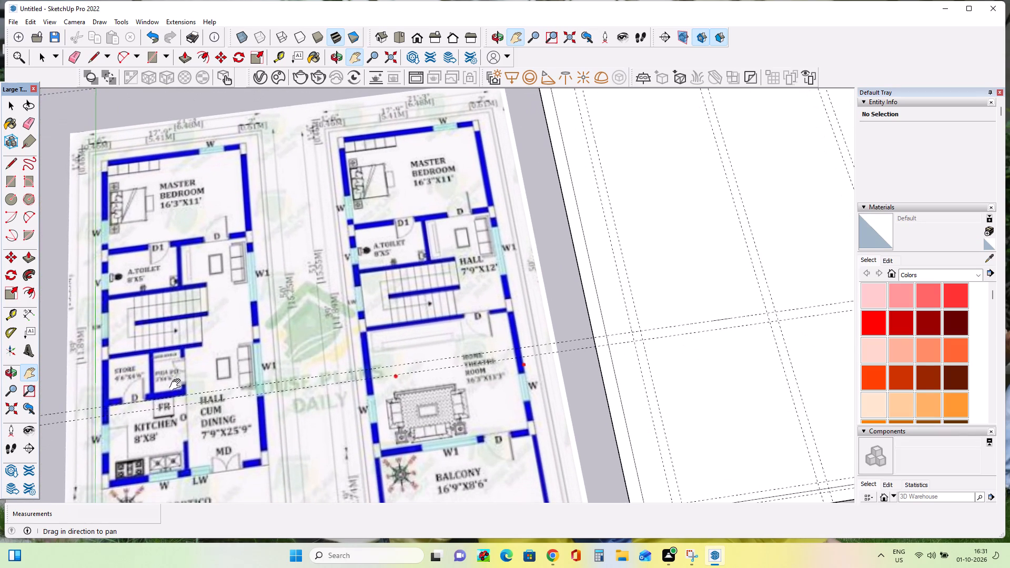
left_click_drag(264, 410, 181, 373)
scroll(499, 368, "down", 4)
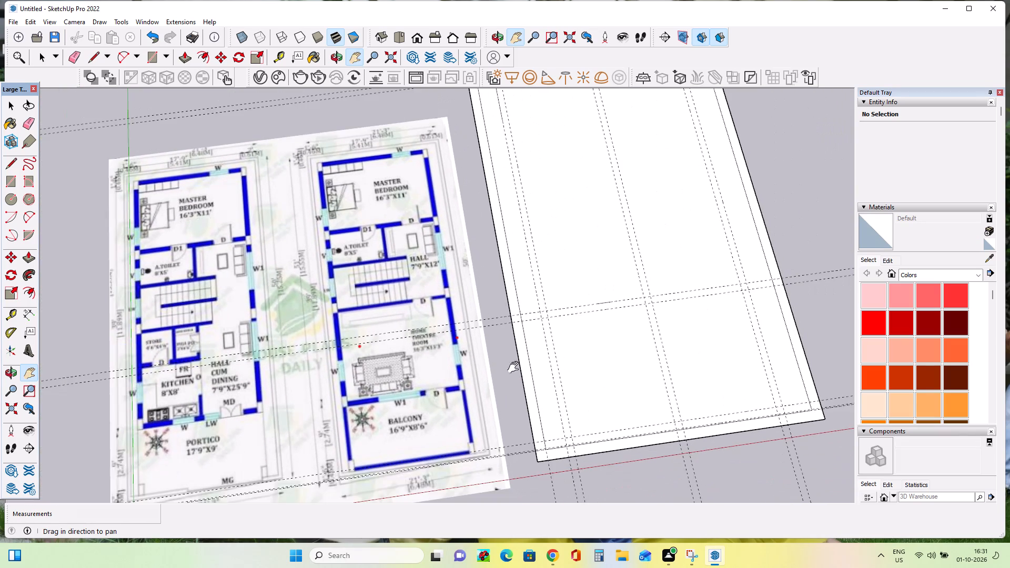
left_click_drag(599, 331, 599, 338)
left_click(599, 338)
left_click_drag(597, 342, 512, 425)
left_click(512, 425)
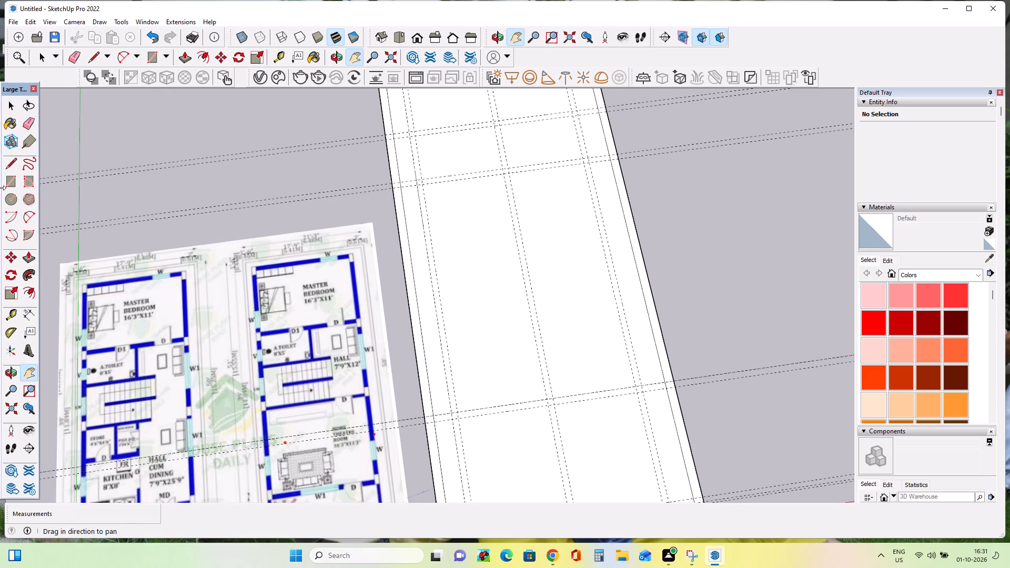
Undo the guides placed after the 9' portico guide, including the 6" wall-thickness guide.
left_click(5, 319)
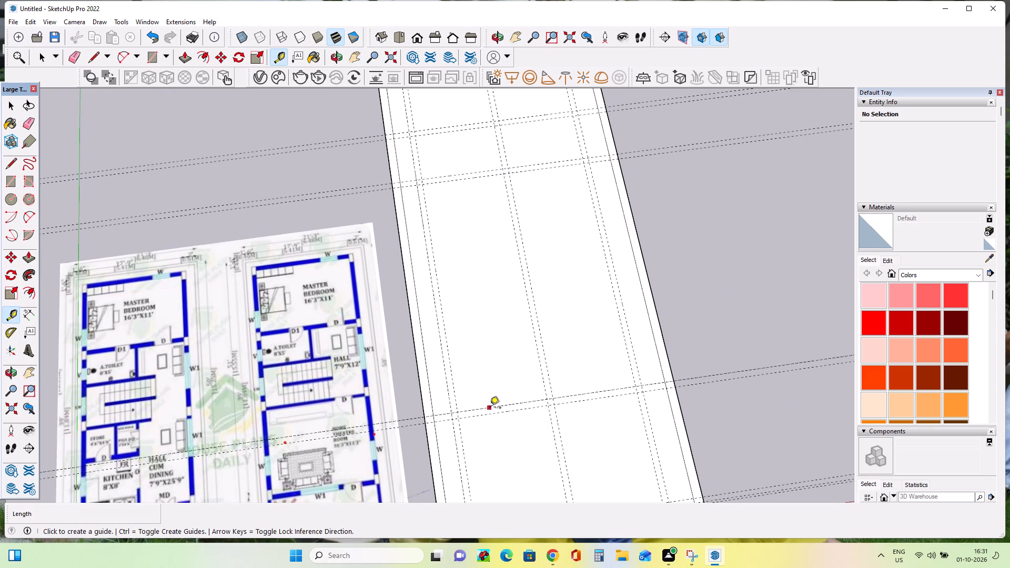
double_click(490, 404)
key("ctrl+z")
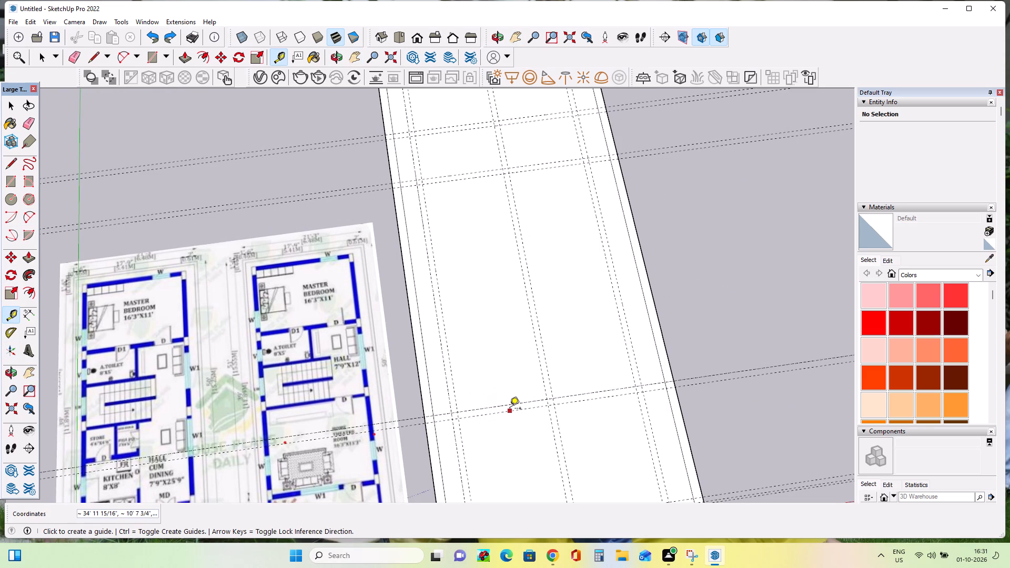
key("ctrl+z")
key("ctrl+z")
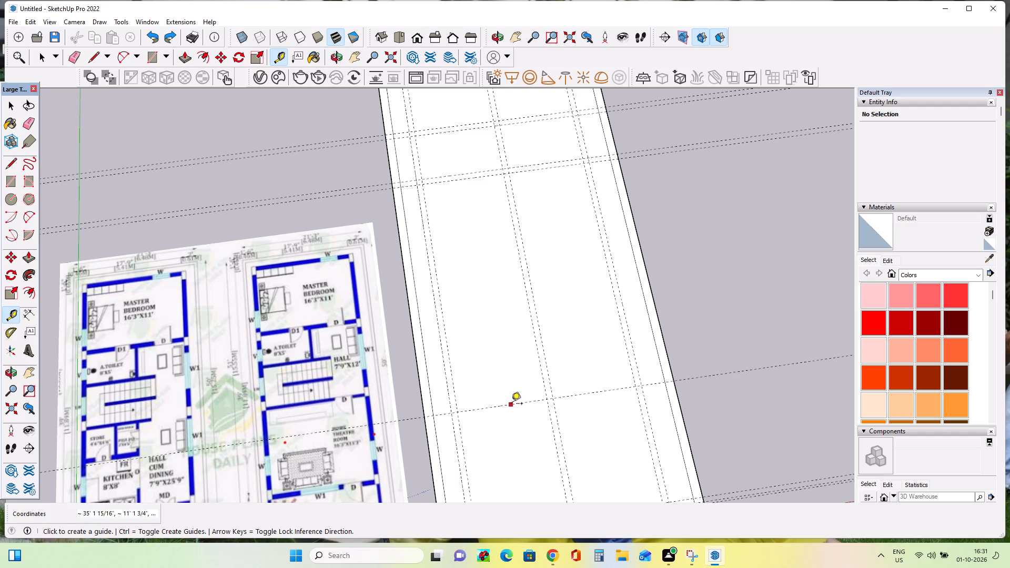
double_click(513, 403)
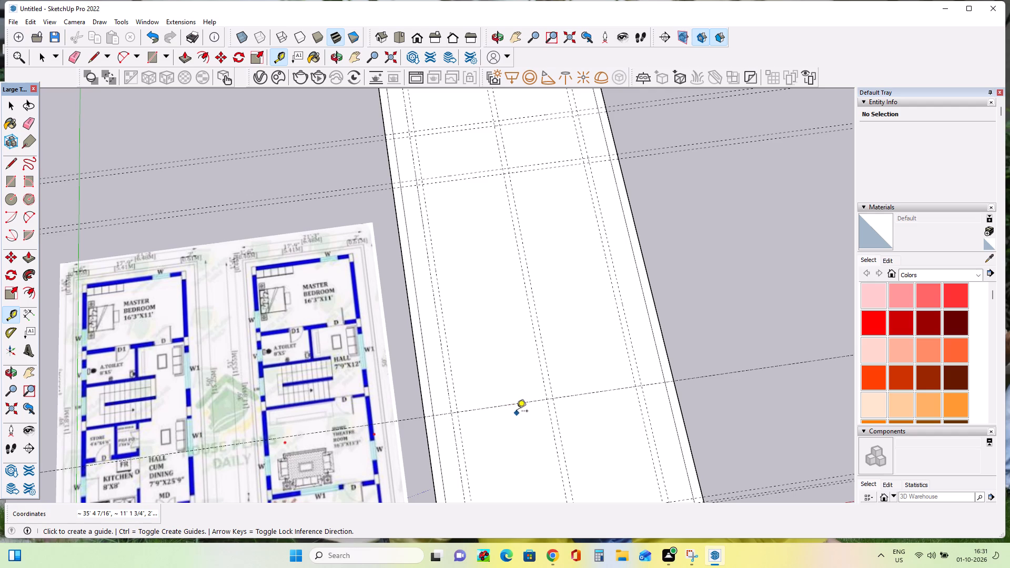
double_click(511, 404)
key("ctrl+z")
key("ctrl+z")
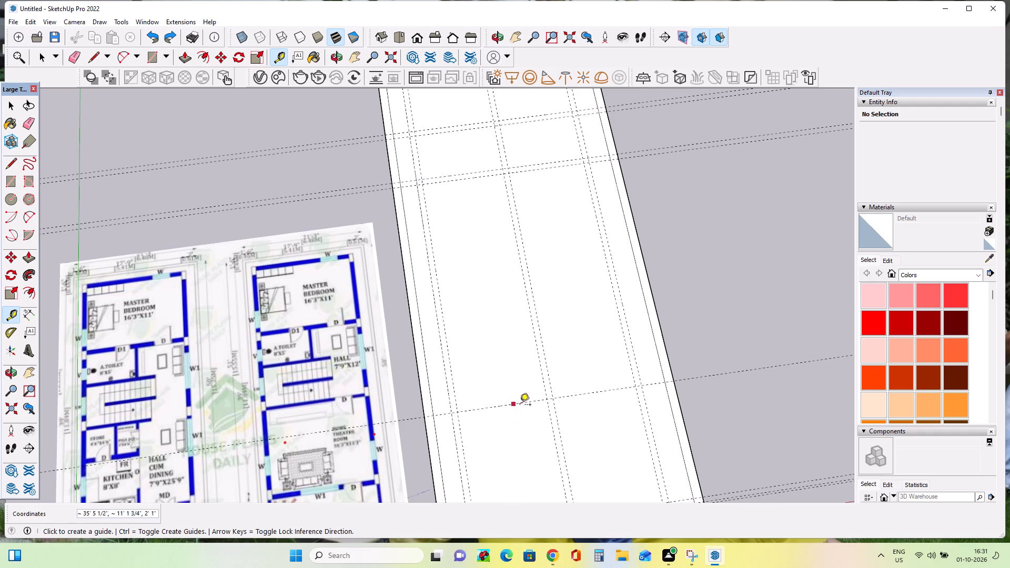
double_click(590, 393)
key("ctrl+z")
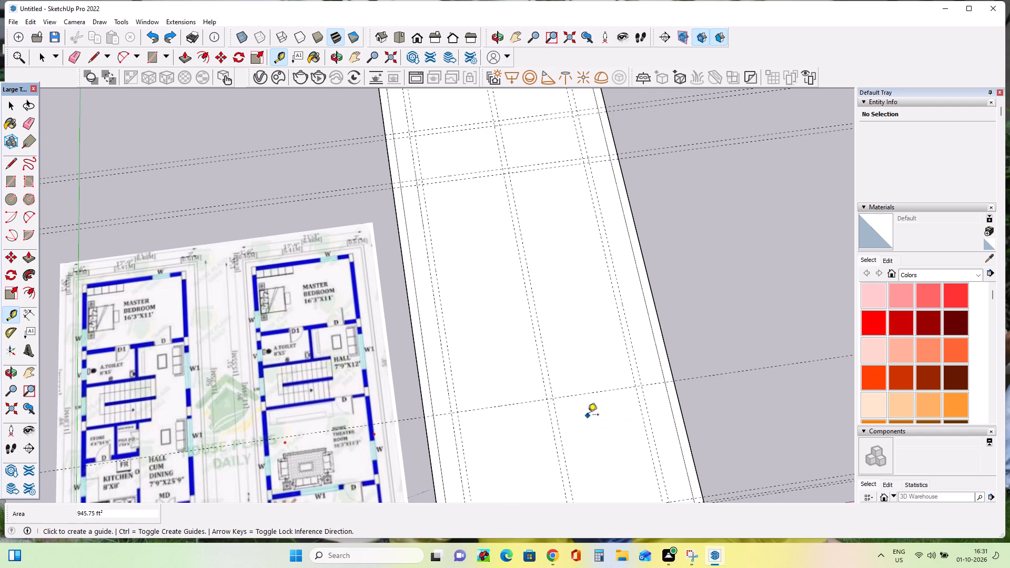
Place a guide line 6" from the 9' portico guide, toward the slab's front end, for the wall thickness.
middle_click_drag(521, 418, 471, 398)
scroll(496, 410, "up", 7)
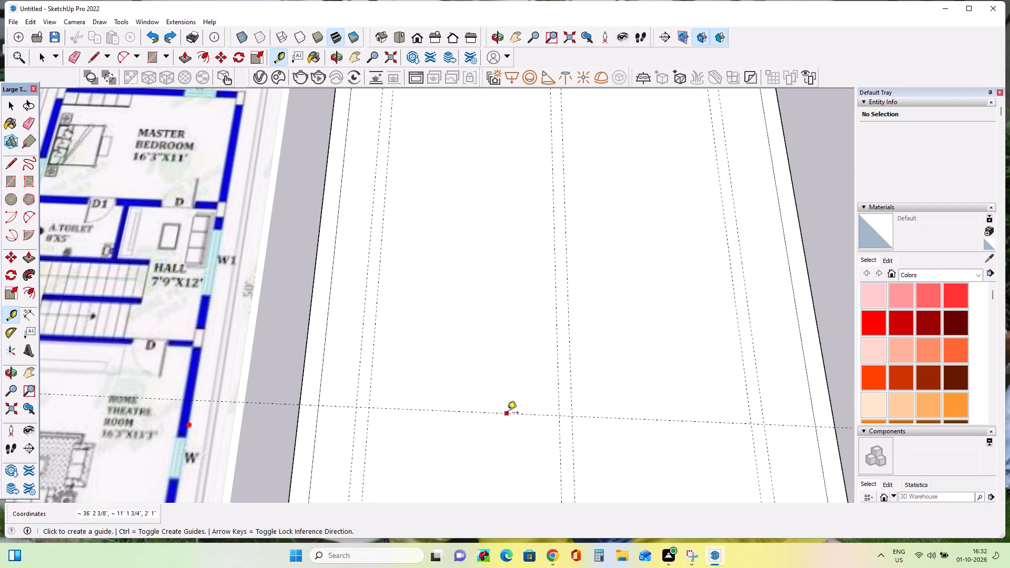
left_click(507, 413)
type("6\"")
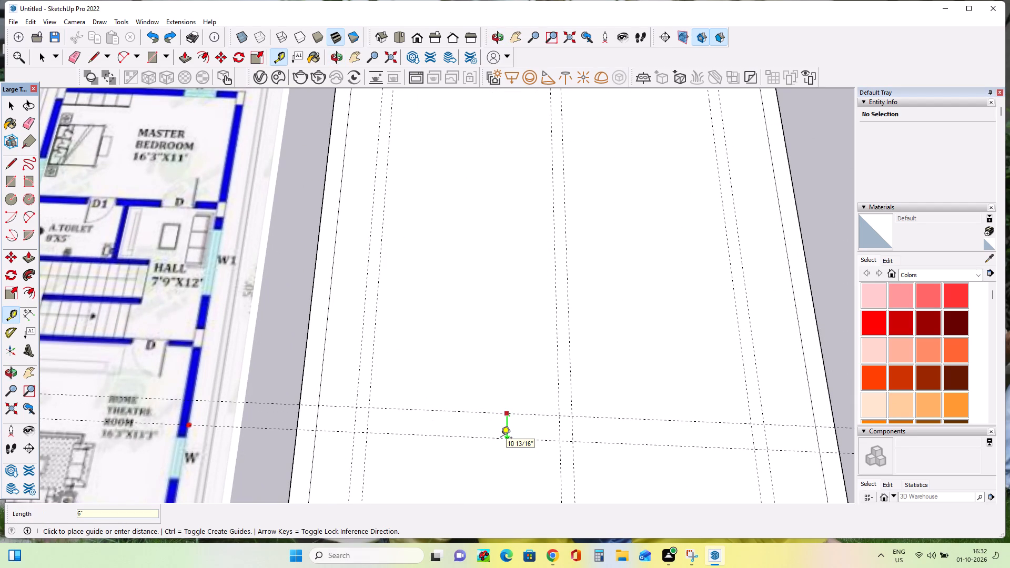
key("Return")
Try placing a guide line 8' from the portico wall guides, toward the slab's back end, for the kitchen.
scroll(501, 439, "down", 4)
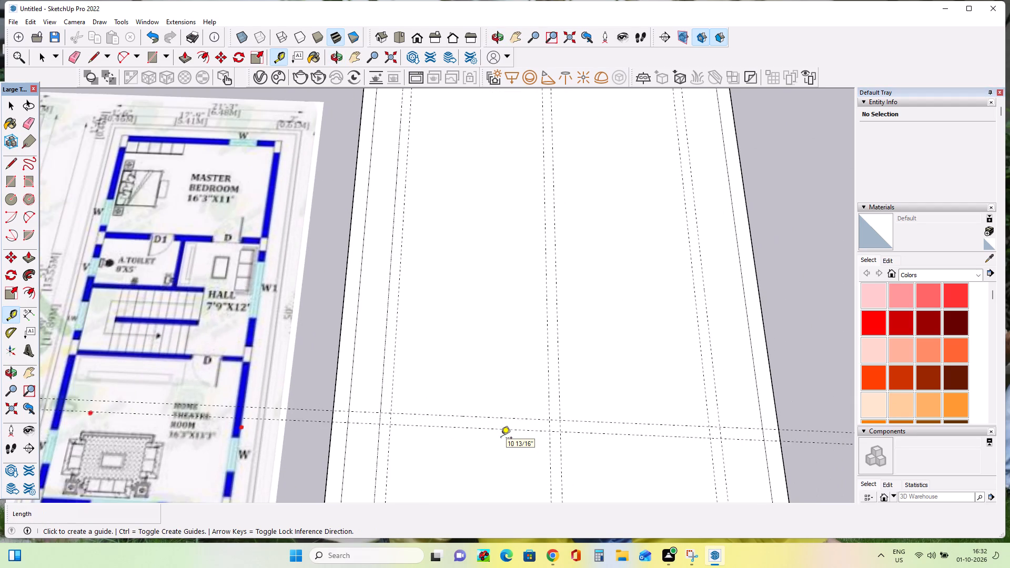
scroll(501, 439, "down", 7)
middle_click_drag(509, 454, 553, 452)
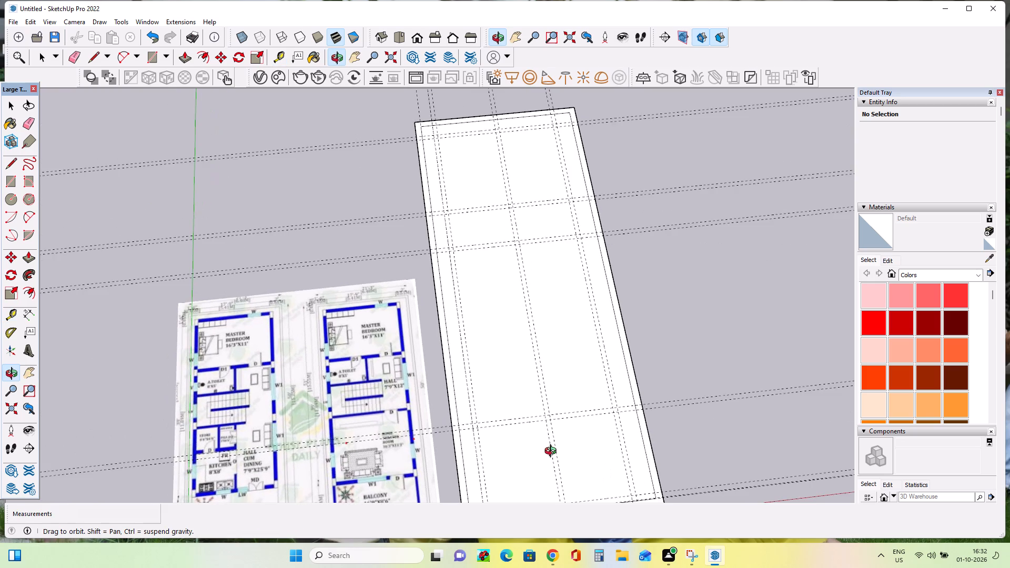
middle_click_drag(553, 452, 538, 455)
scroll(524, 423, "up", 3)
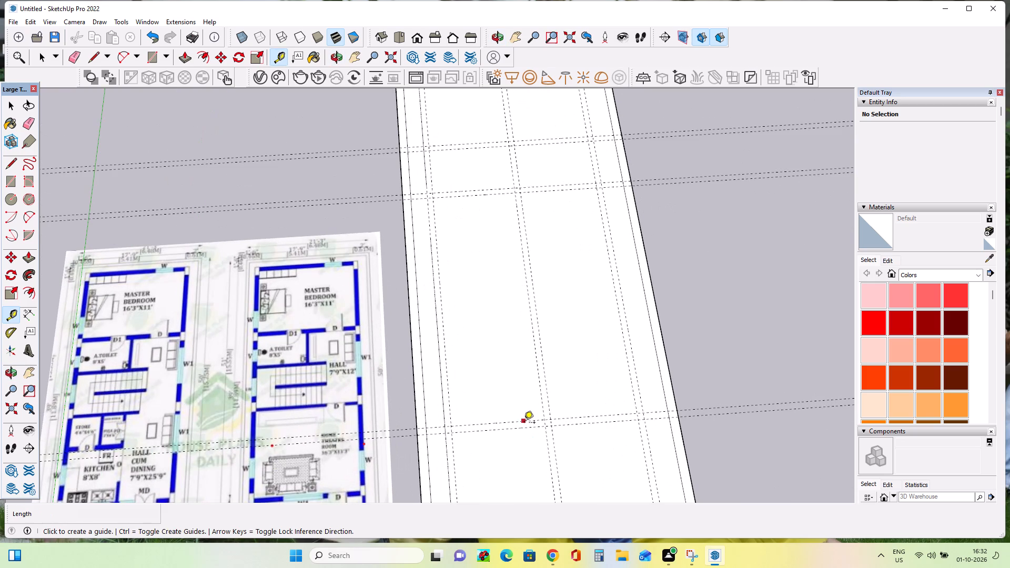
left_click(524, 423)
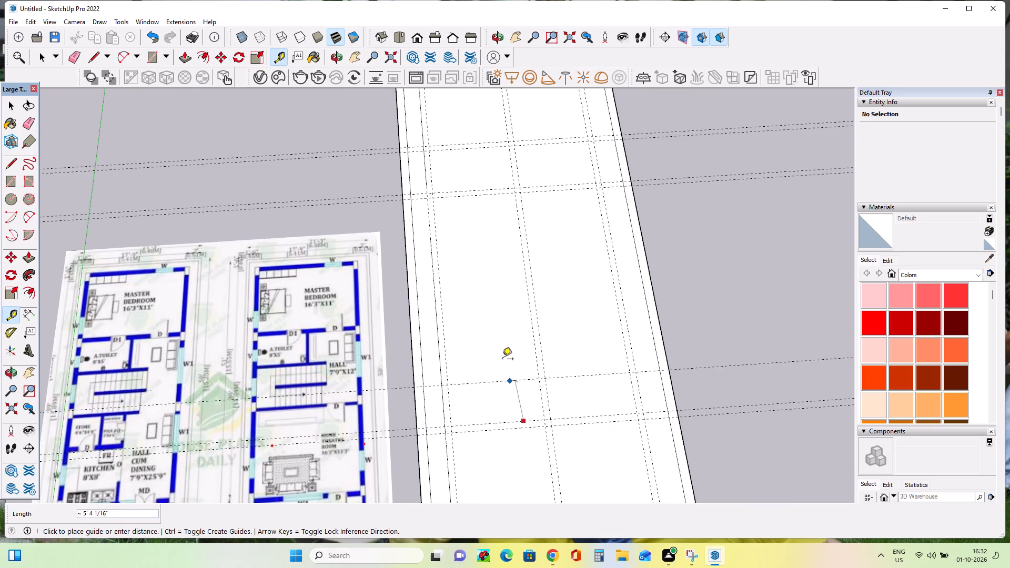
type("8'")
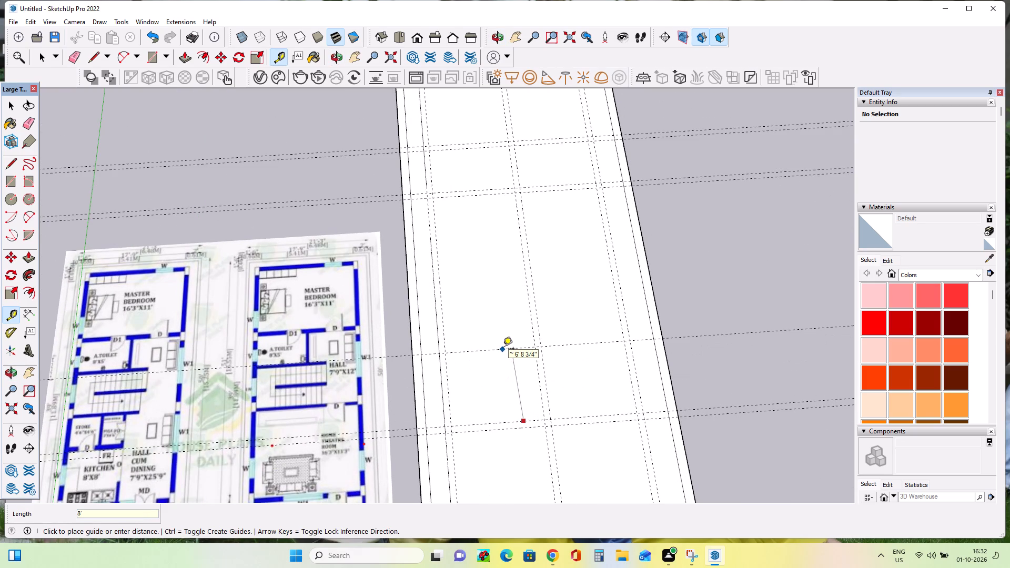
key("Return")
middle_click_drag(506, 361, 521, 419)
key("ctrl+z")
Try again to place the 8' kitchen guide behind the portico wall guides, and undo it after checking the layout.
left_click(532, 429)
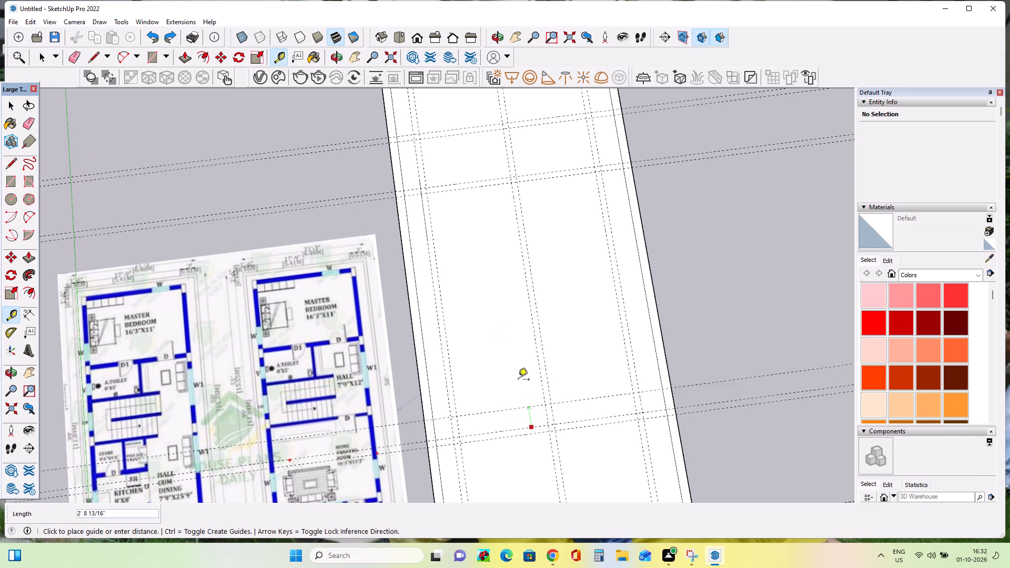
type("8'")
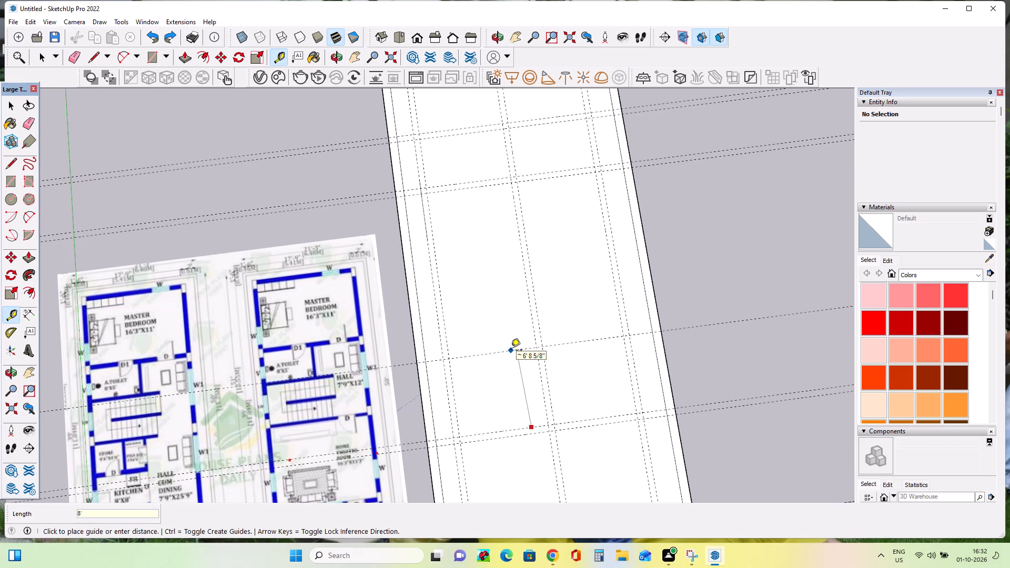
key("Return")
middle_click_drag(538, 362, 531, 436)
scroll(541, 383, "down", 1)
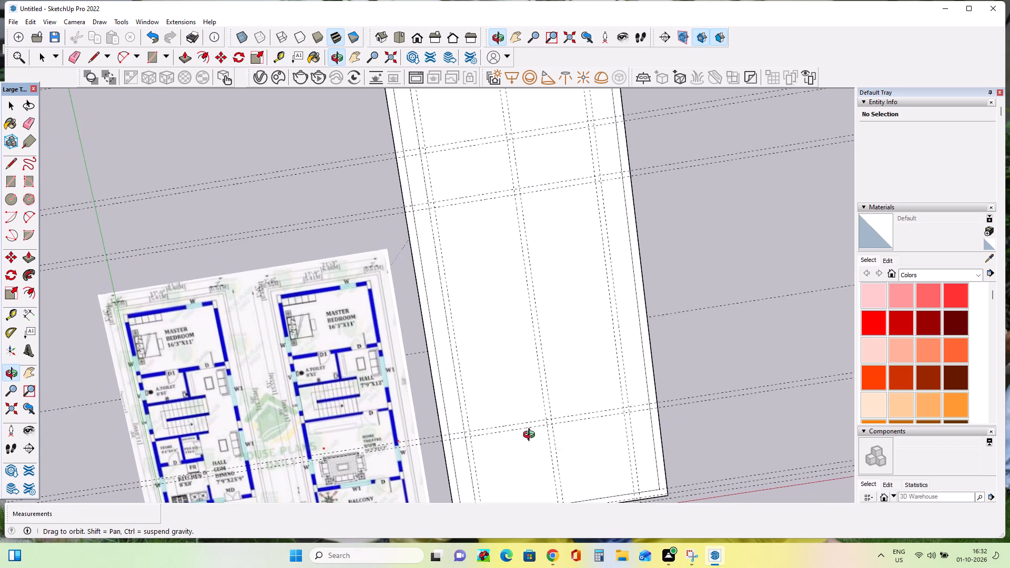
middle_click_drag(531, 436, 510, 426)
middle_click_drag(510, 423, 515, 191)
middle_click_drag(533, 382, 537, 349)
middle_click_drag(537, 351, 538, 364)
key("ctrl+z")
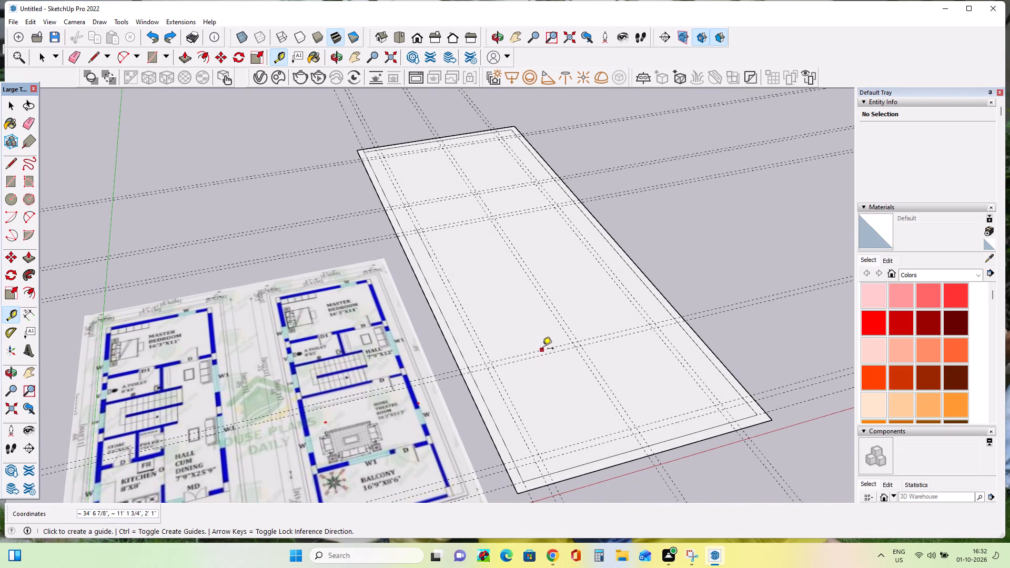
Place a guide line 8' from the portico wall guides, toward the slab's back end, for the kitchen depth.
left_click(543, 350)
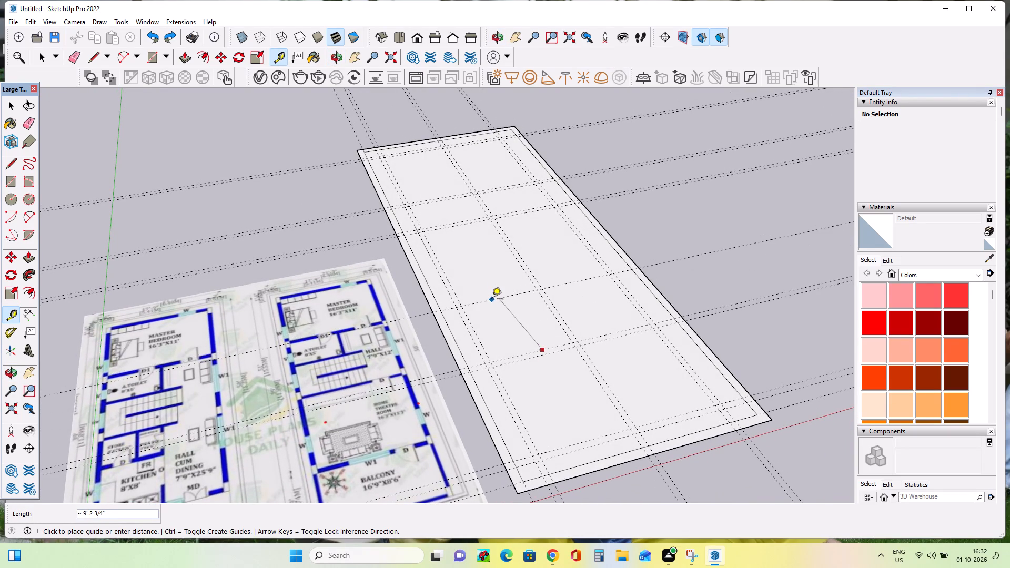
type("8'")
key("Return")
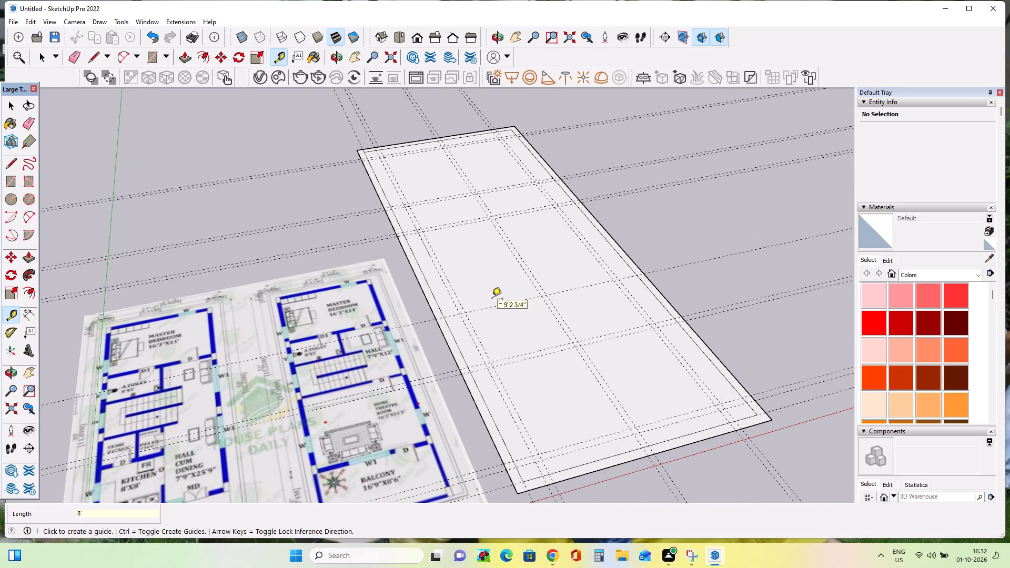
Place a guide line 6" behind the 8' kitchen guide for the wall thickness.
left_click(520, 299)
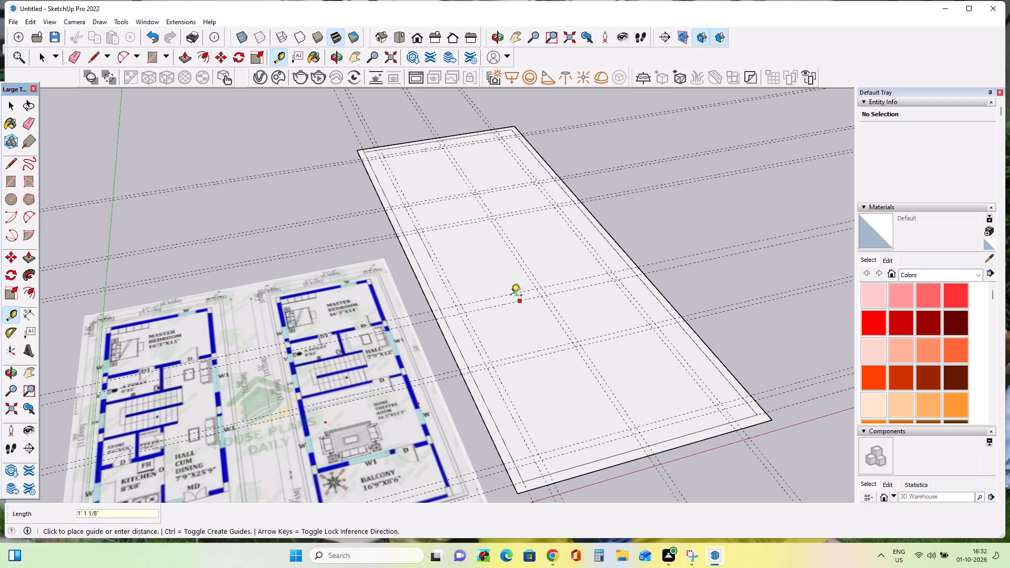
type("6\"")
key("Return")
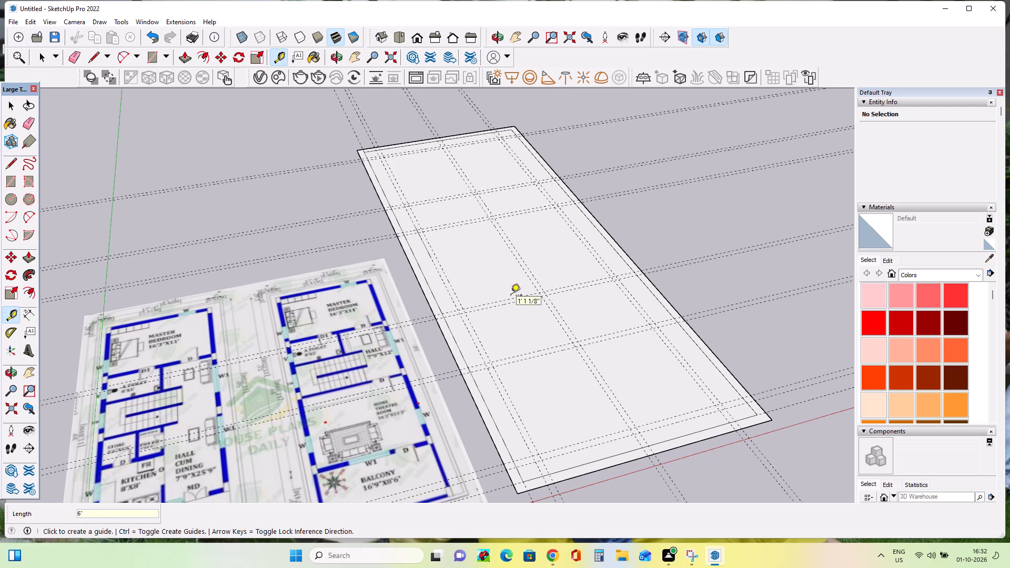
Place a guide line 39' from the inner line at the slab's back end, measured toward the front.
middle_click_drag(532, 296, 486, 393)
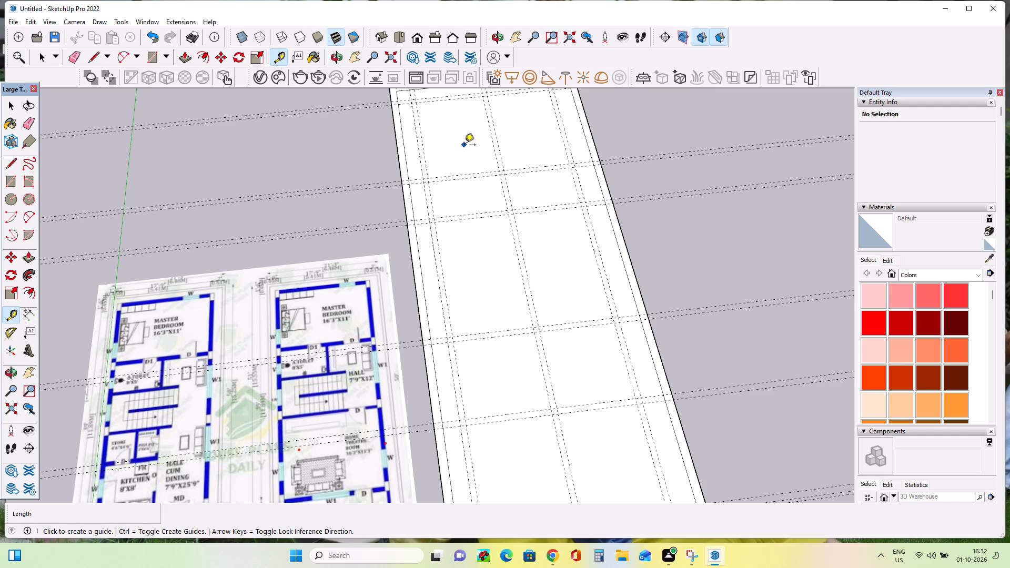
scroll(465, 149, "down", 3)
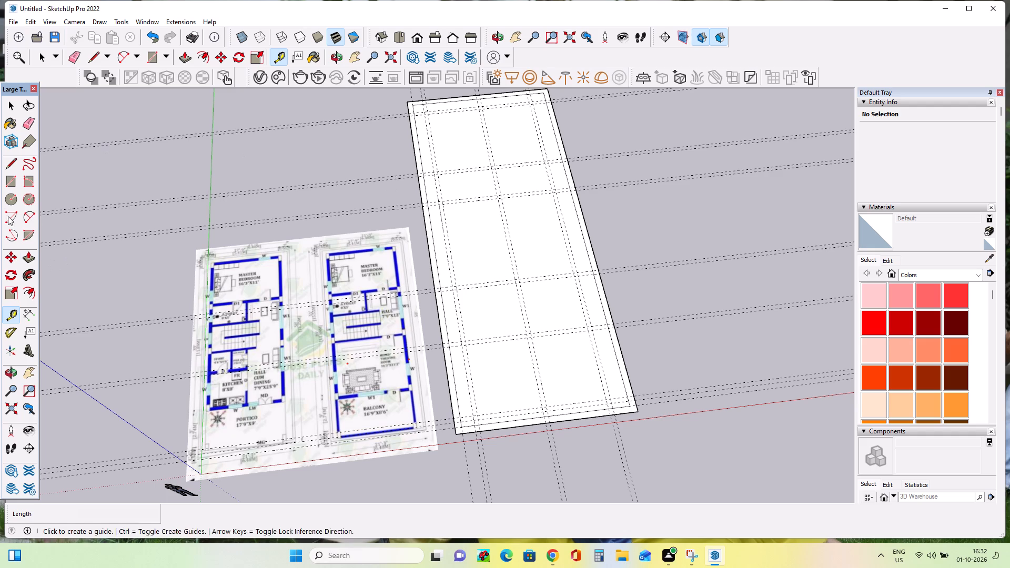
left_click(13, 314)
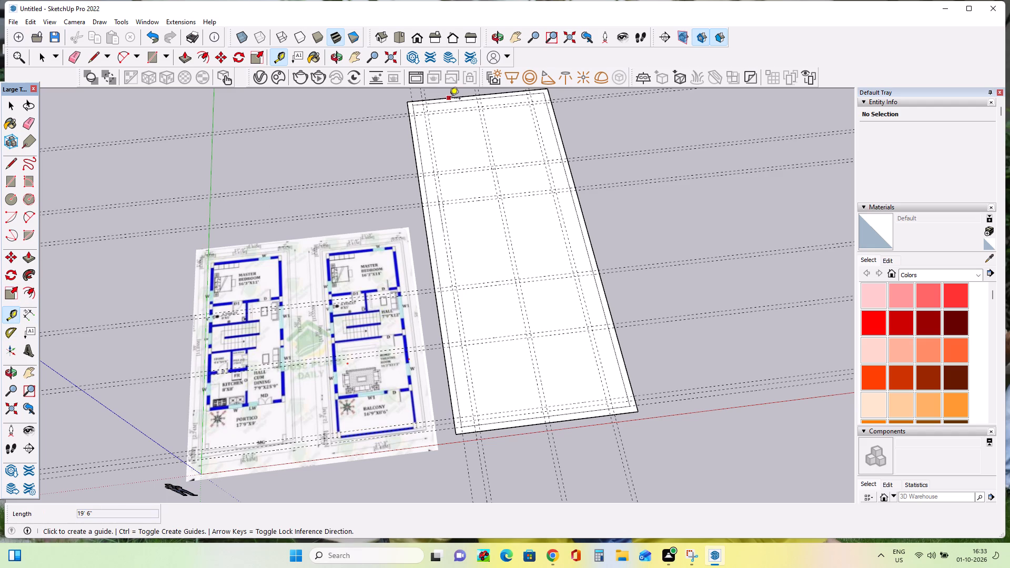
left_click(449, 101)
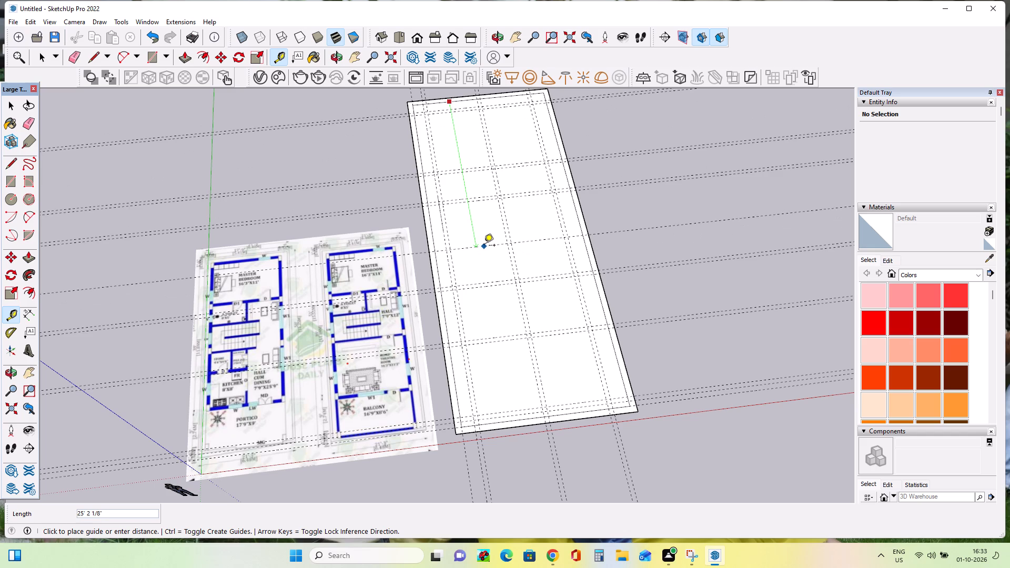
type("39'")
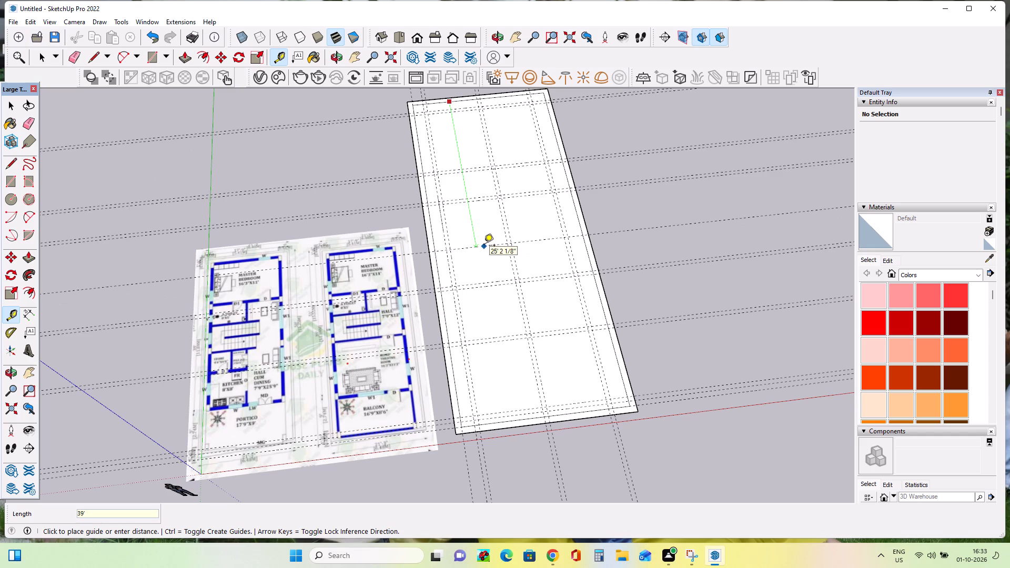
key("period")
key("period")
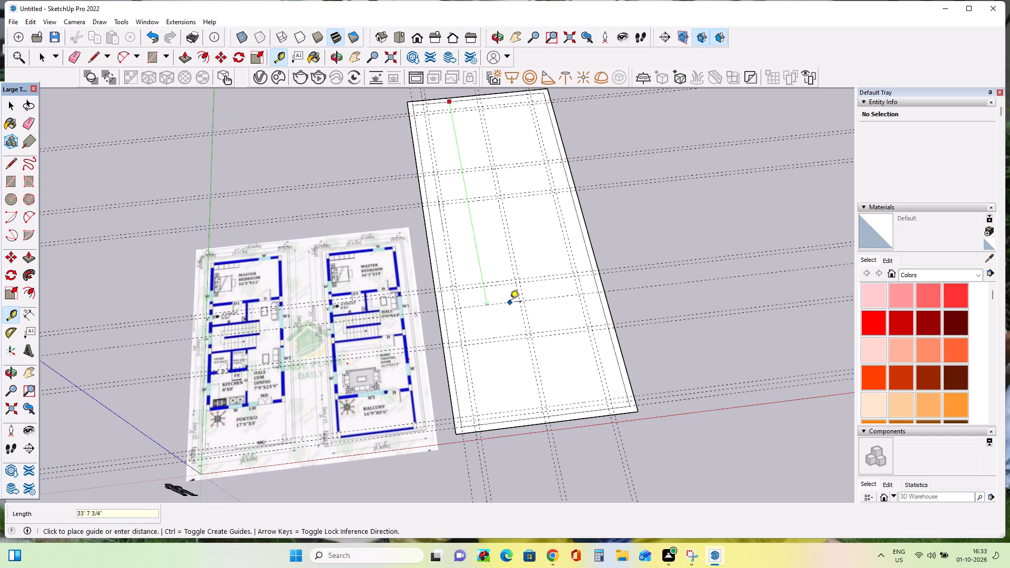
key("BackSpace")
type("39'")
key("Return")
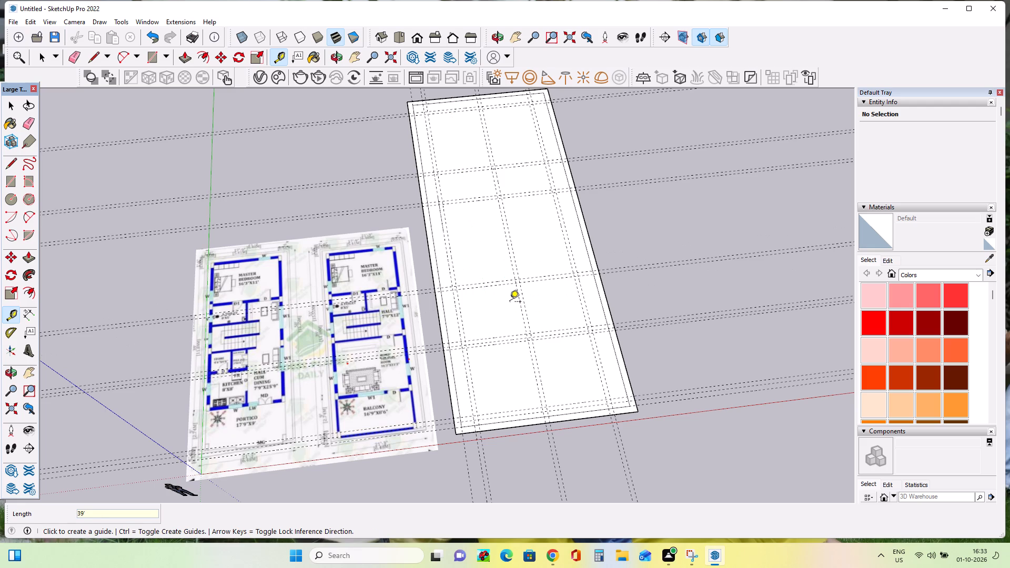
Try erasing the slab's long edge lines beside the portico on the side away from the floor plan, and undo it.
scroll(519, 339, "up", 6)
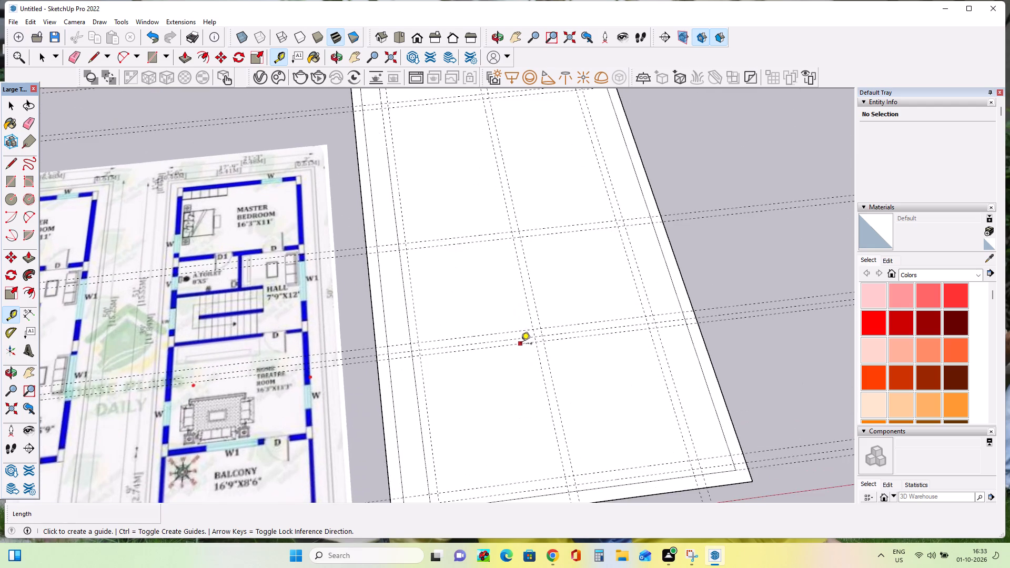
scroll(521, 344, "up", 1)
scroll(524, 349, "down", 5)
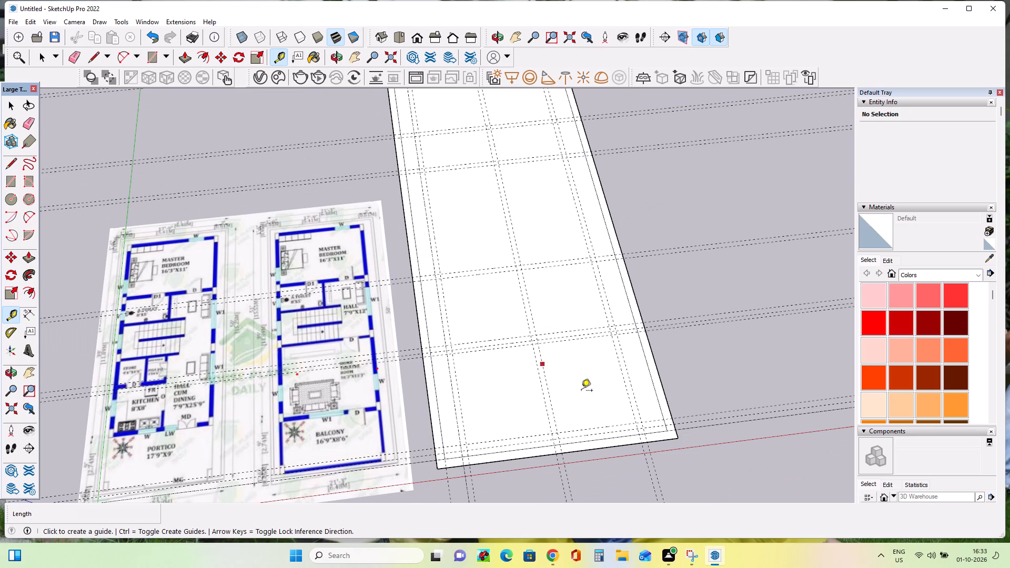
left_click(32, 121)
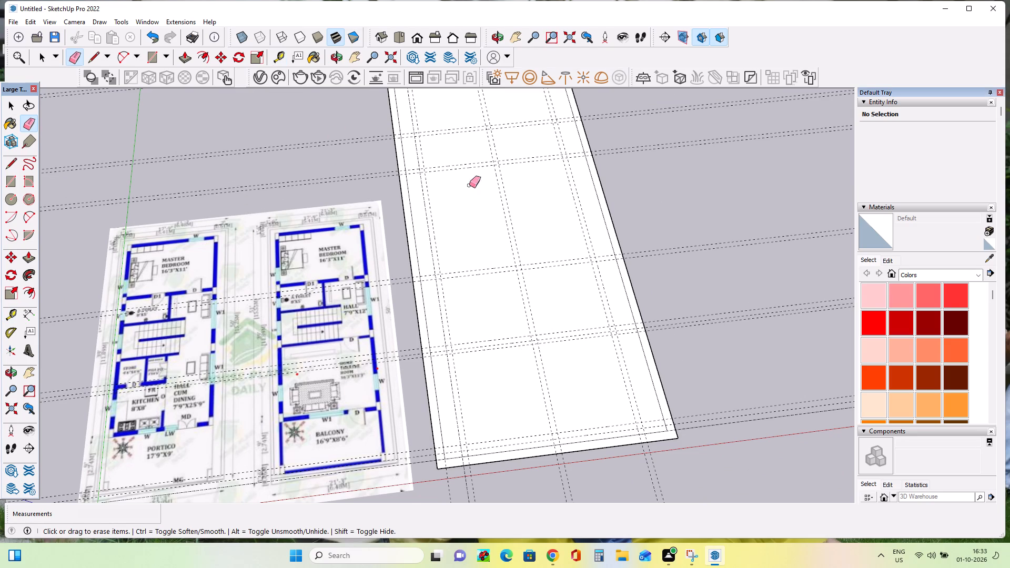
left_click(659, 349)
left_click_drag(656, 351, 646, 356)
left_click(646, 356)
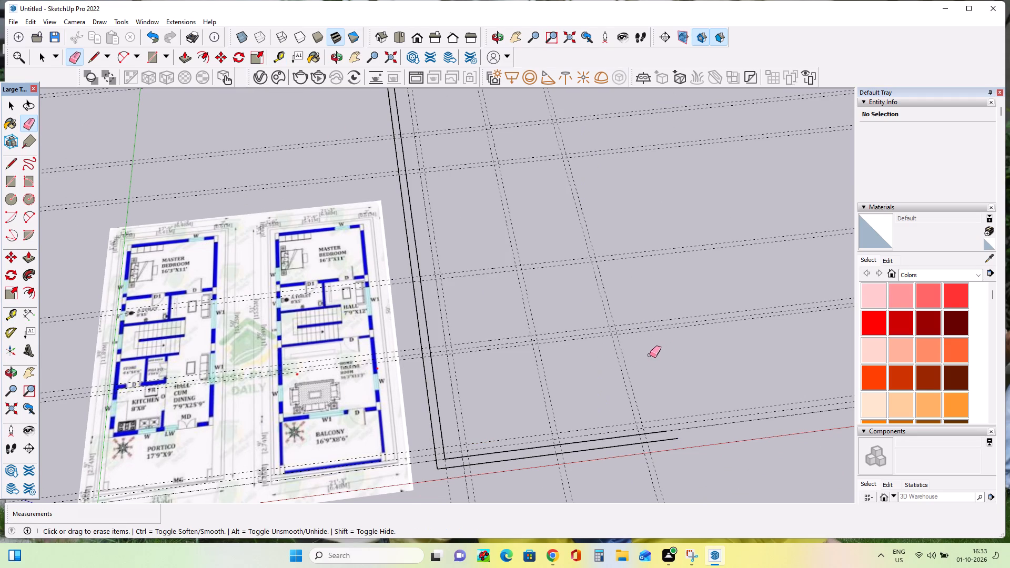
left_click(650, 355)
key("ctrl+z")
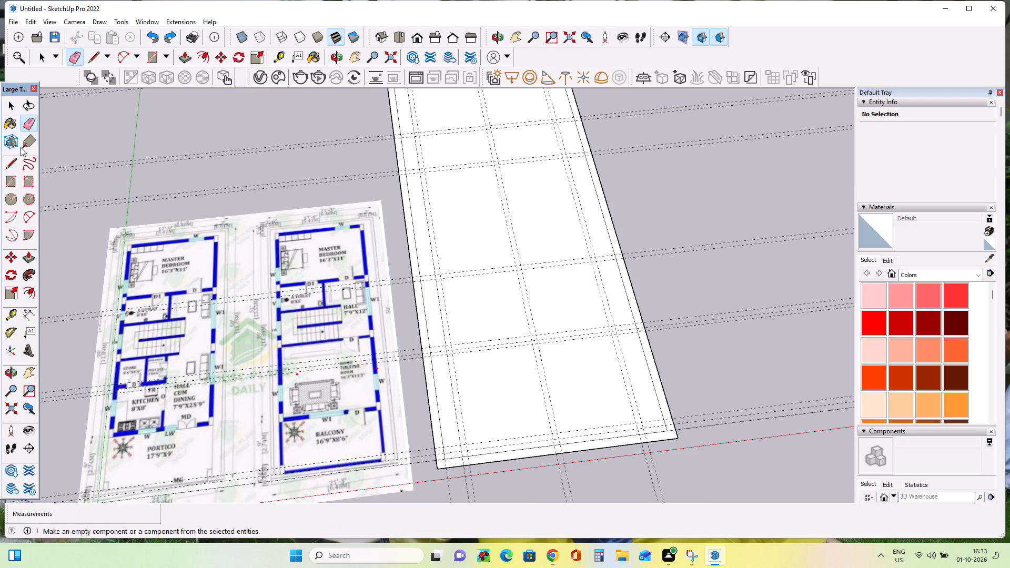
Draw a line across the slab's full width along the front-most portico guide: 19' 6" between the inner lines plus 9" at each side.
double_click(6, 168)
left_click(431, 358)
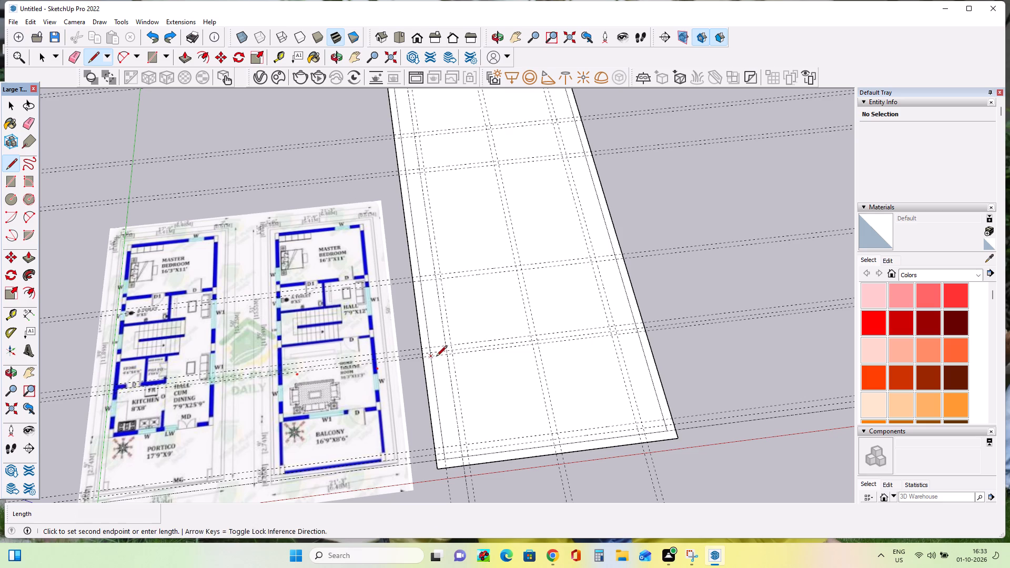
double_click(640, 336)
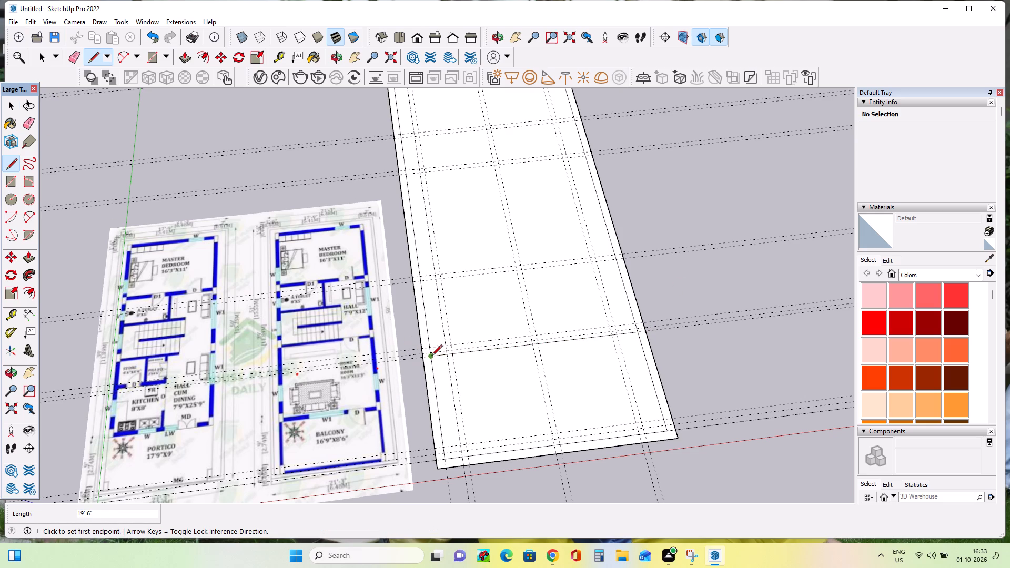
scroll(431, 359, "up", 9)
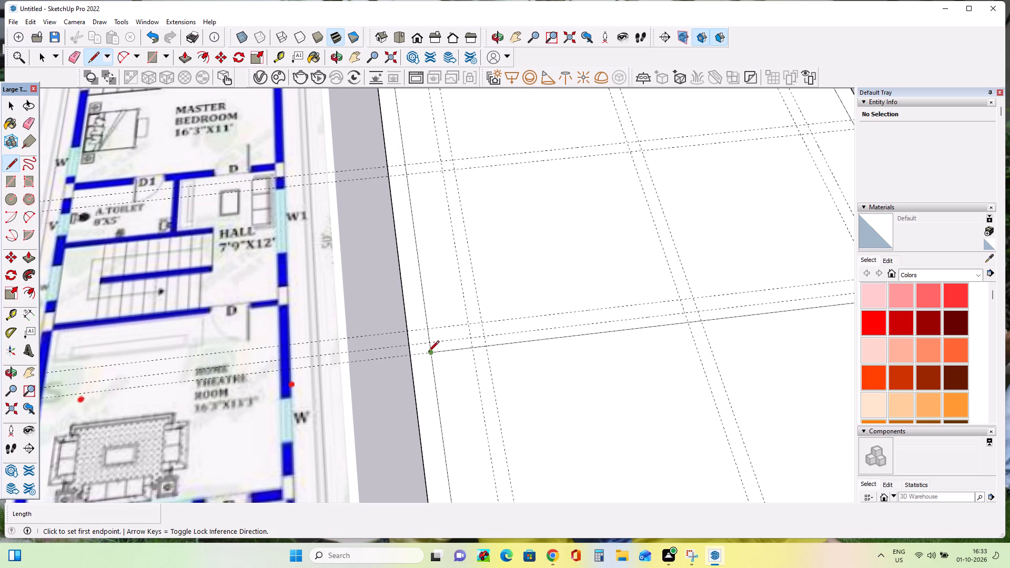
left_click(431, 354)
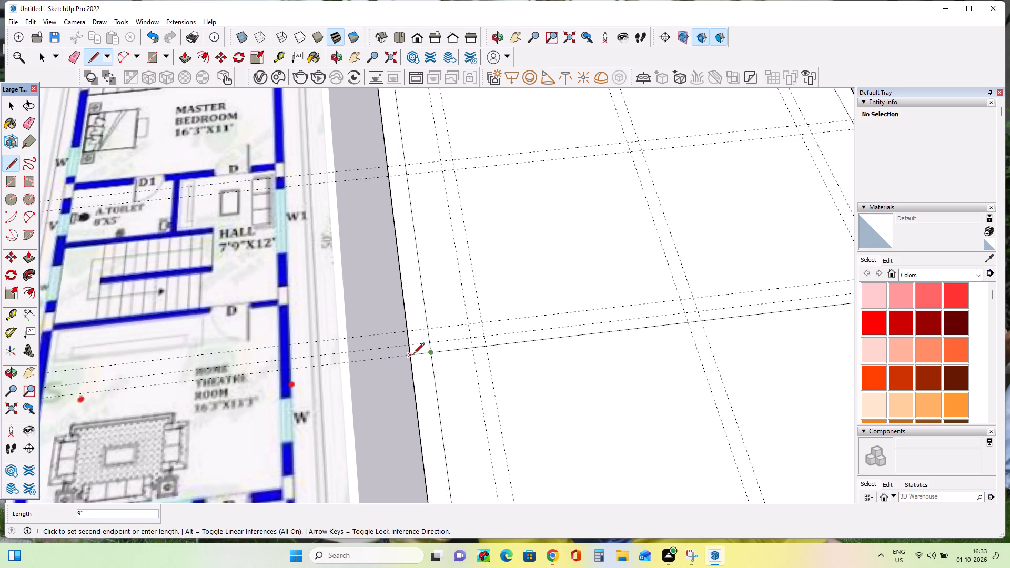
double_click(413, 354)
scroll(397, 359, "down", 9)
scroll(679, 333, "up", 4)
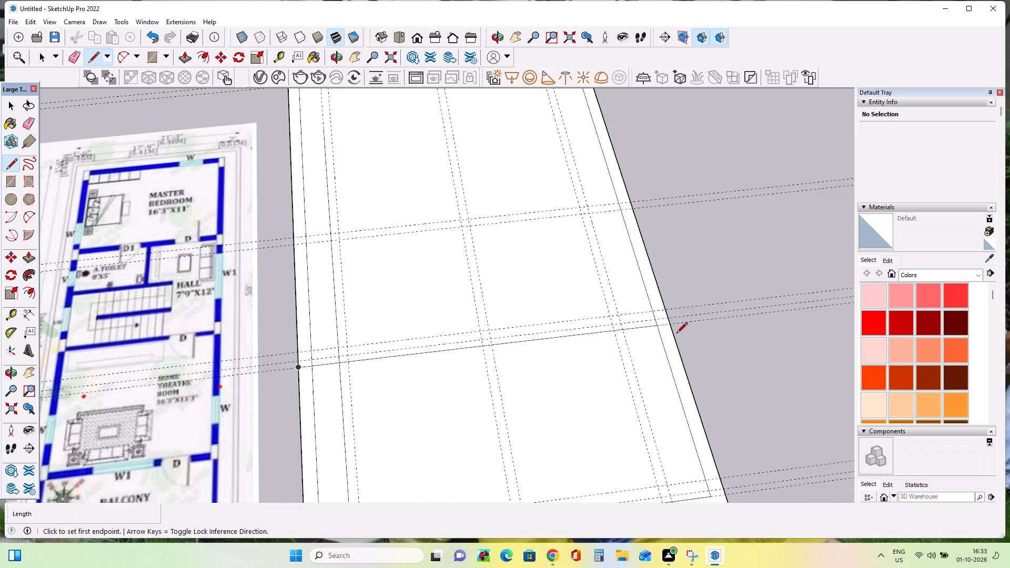
scroll(676, 334, "up", 5)
double_click(647, 323)
left_click(670, 319)
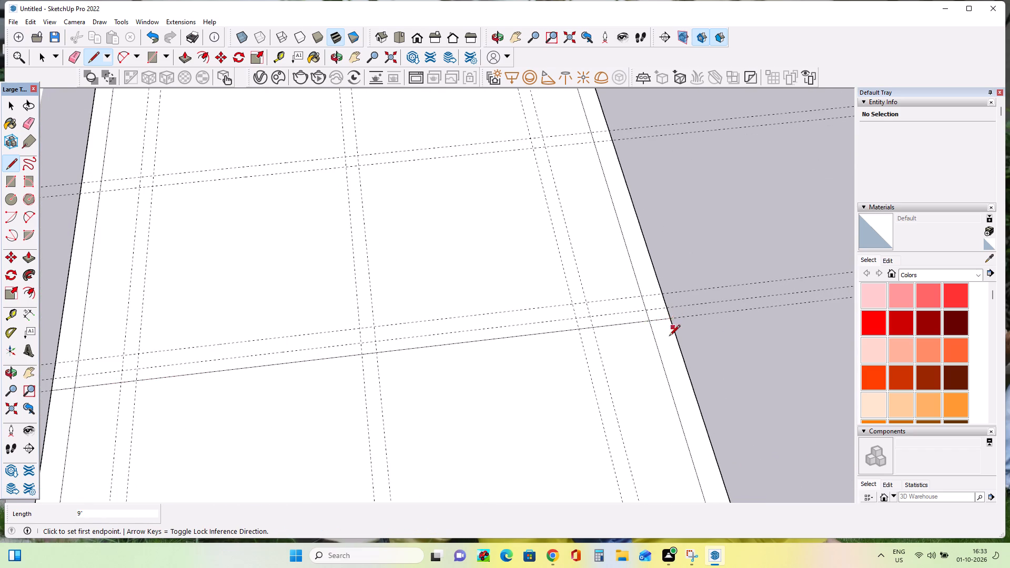
Erase the outer and inner edge lines and the nearby guides beside the portico, on the side away from the floor plan.
scroll(661, 346, "down", 9)
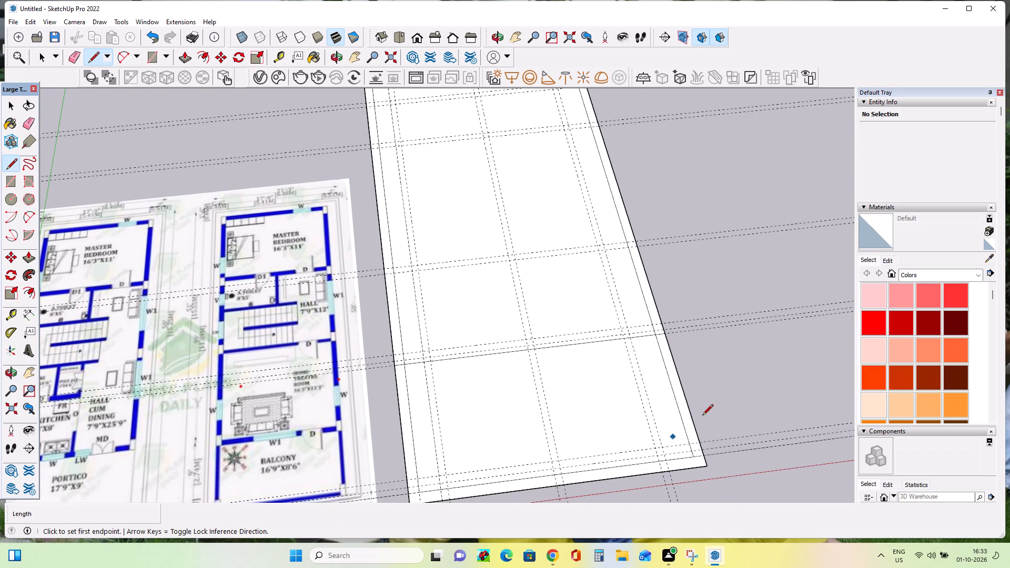
scroll(643, 430, "up", 1)
scroll(643, 430, "down", 4)
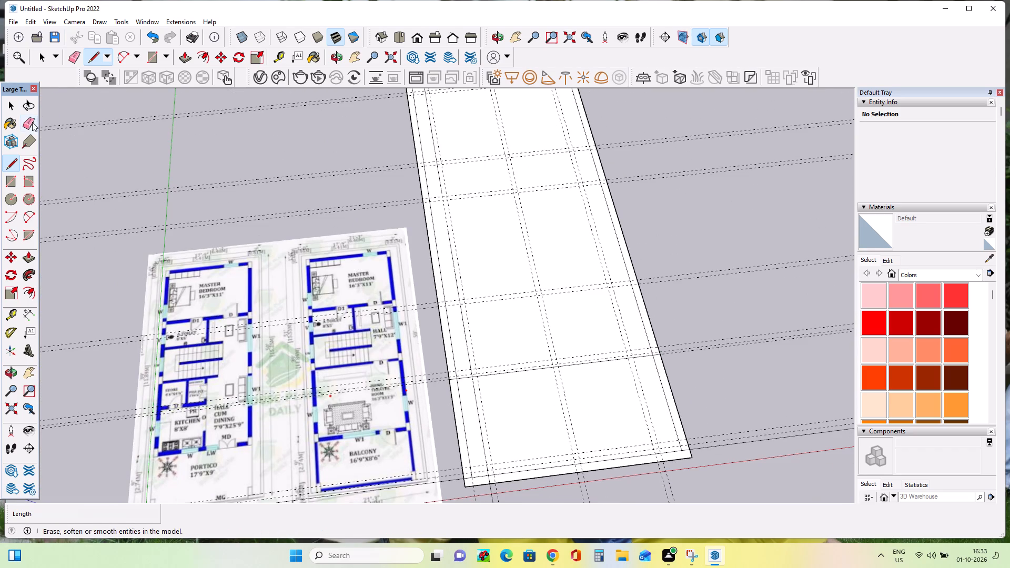
left_click(32, 122)
left_click(677, 379)
left_click_drag(674, 380, 638, 409)
left_click(638, 409)
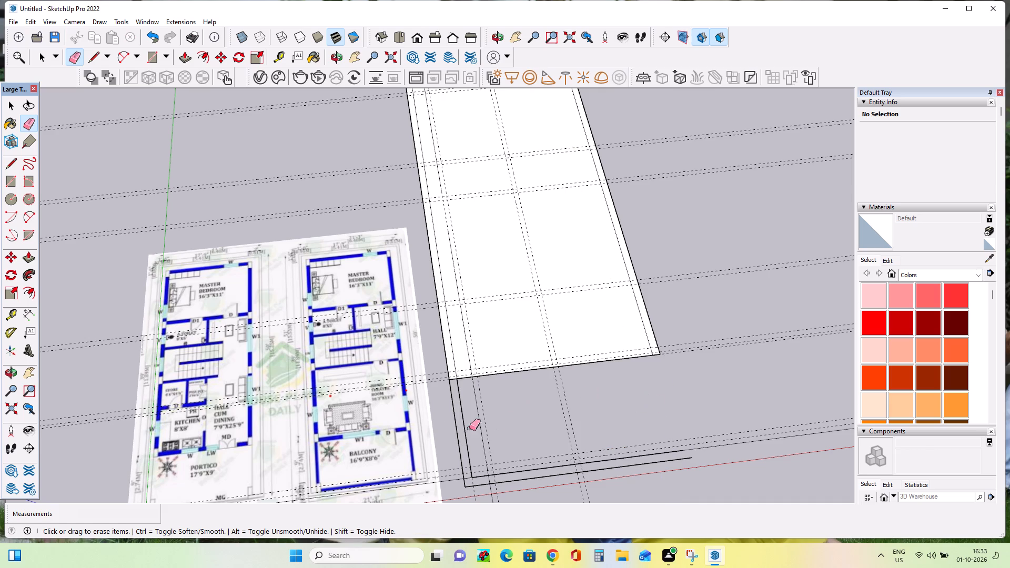
Erase the outer and inner edge lines of the portico portion on the side nearer the floor plan.
left_click(448, 411)
left_click(460, 413)
left_click(482, 421)
left_click(471, 444)
double_click(468, 449)
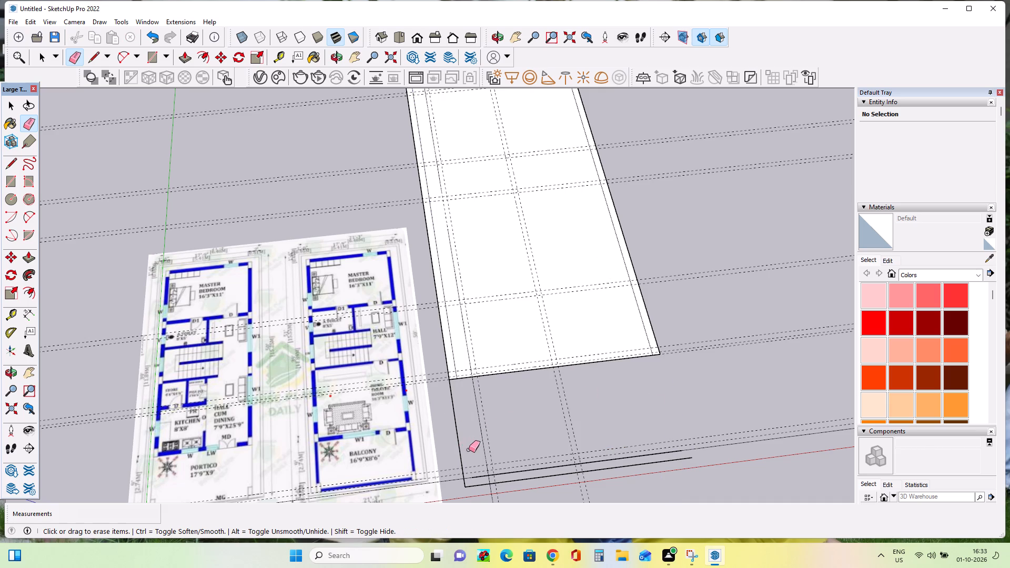
left_click(464, 450)
left_click(467, 447)
left_click(462, 445)
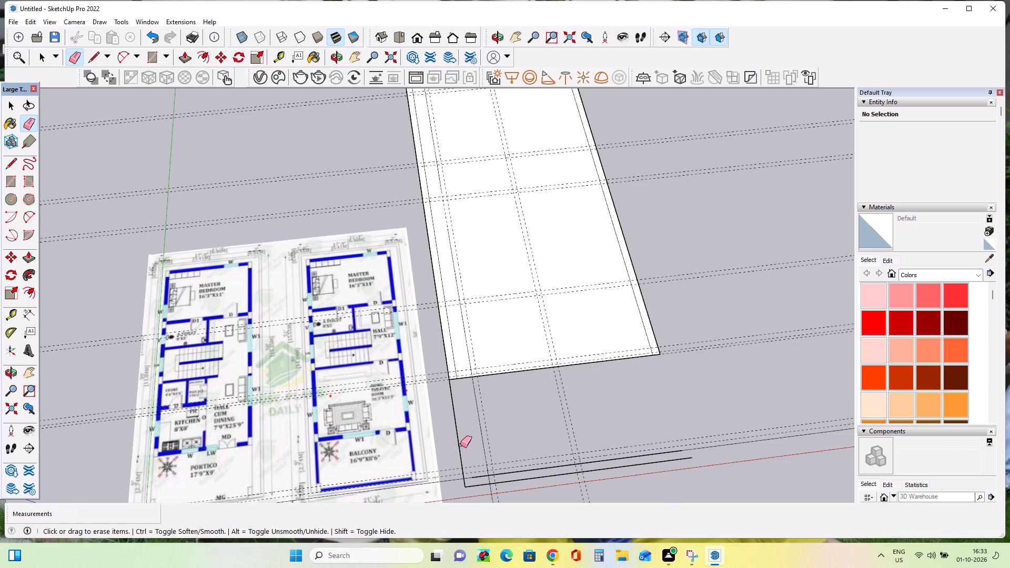
left_click(459, 446)
Erase the outer and inner edge lines at the front end of the portico portion.
left_click_drag(533, 470, 536, 465)
double_click(543, 479)
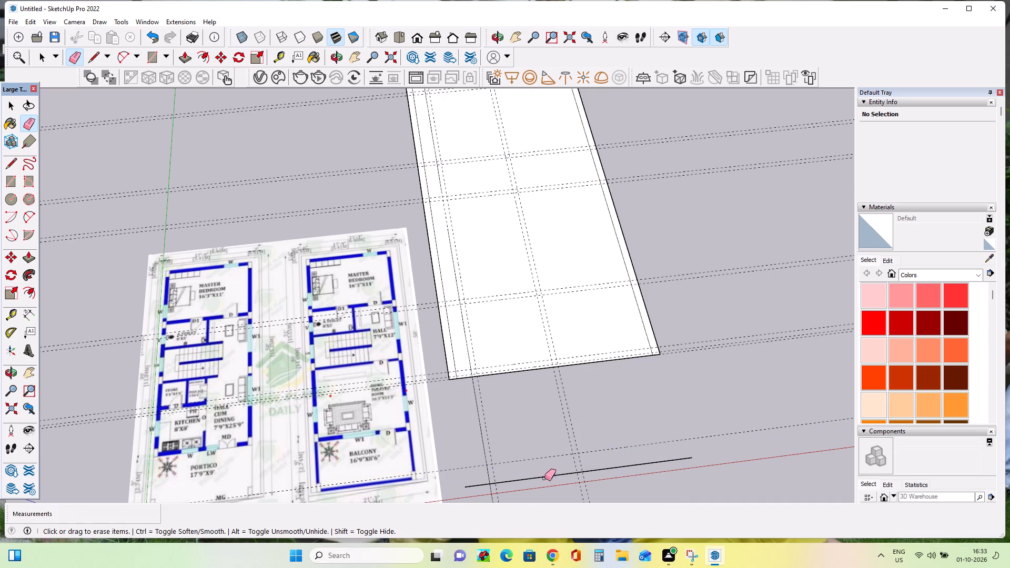
left_click_drag(549, 471, 551, 479)
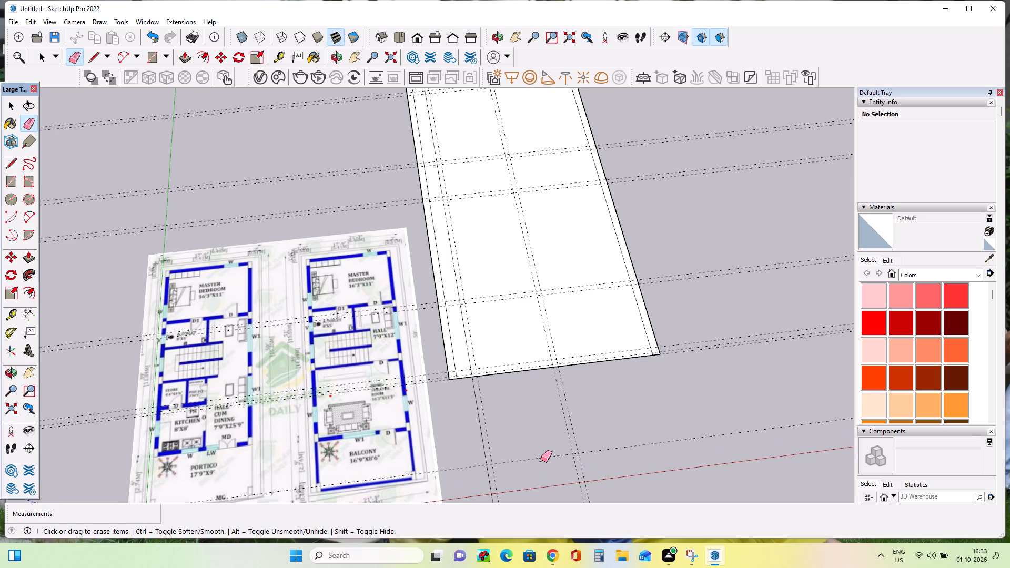
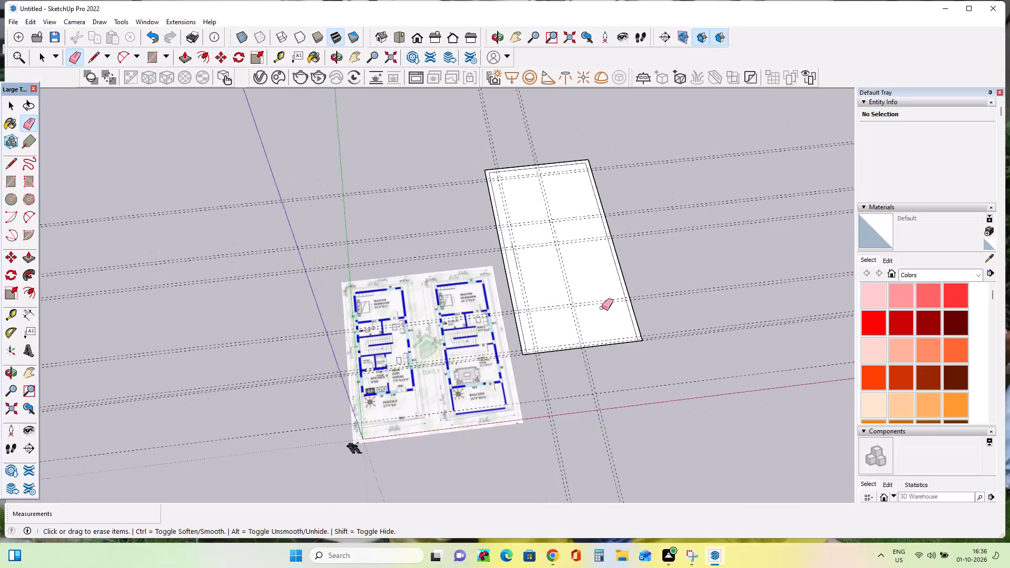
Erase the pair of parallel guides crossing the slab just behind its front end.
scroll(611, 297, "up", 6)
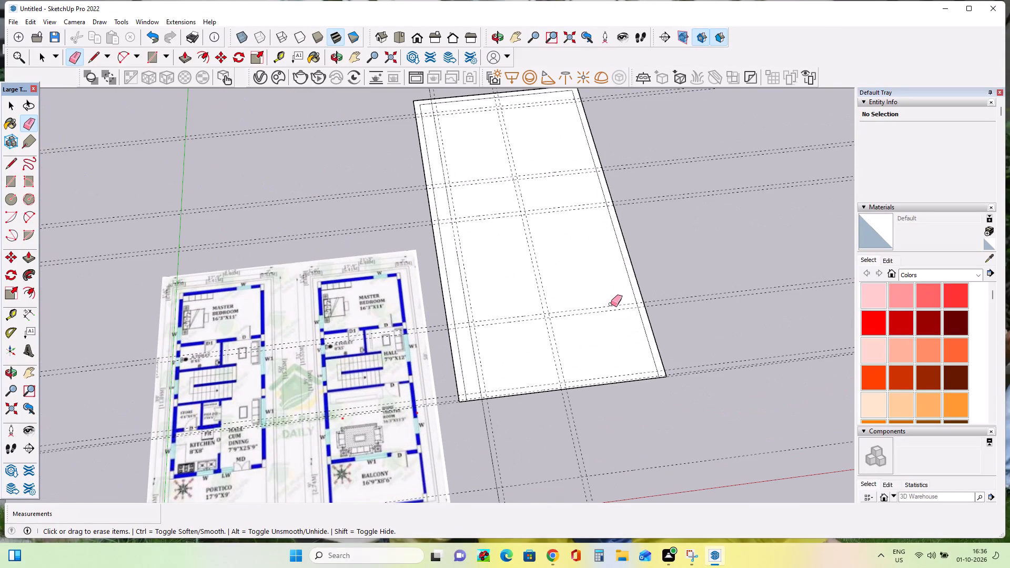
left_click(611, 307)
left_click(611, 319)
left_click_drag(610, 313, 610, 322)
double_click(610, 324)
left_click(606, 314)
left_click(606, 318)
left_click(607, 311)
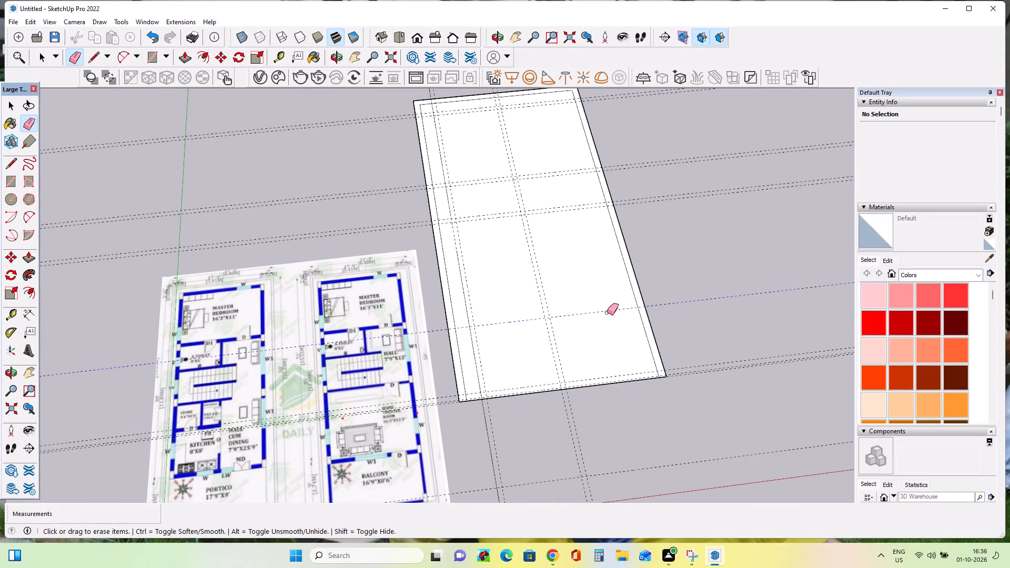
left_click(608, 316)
Examine the portico, kitchen and balcony dimensions on the floor plan against the front part of the slab.
scroll(609, 314, "down", 5)
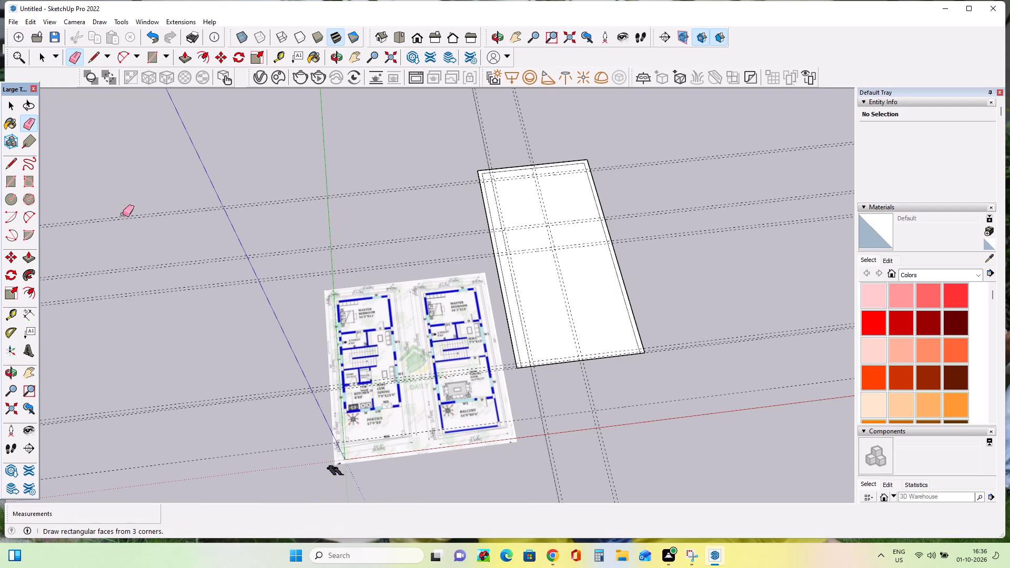
left_click(8, 316)
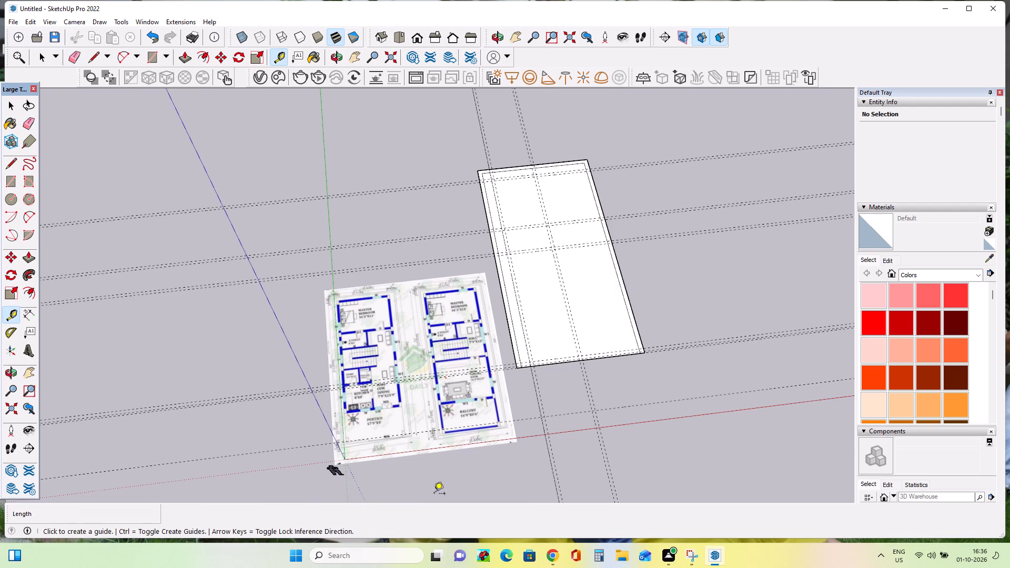
scroll(421, 444, "up", 11)
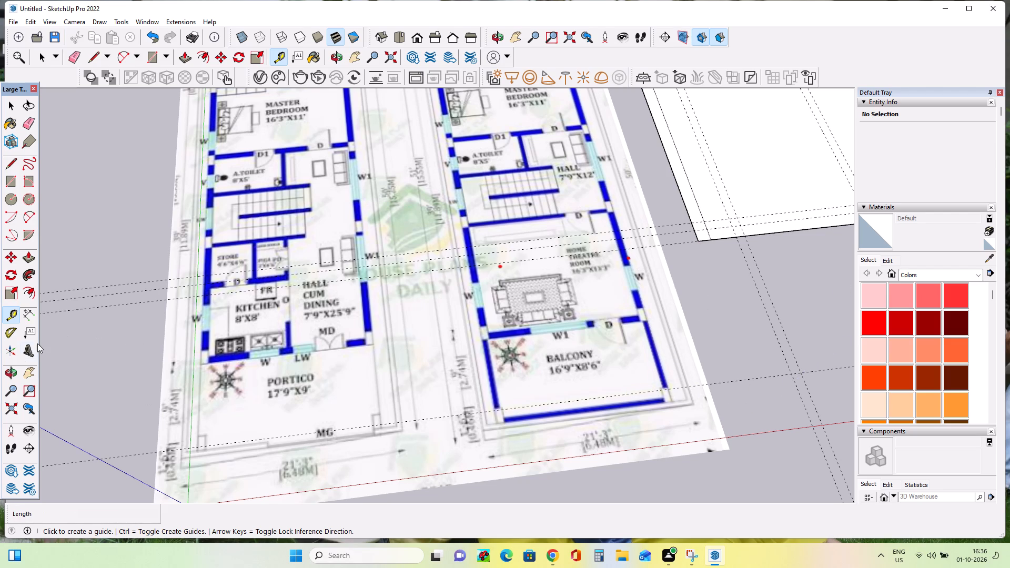
left_click(27, 374)
left_click_drag(532, 364, 302, 407)
left_click(249, 461)
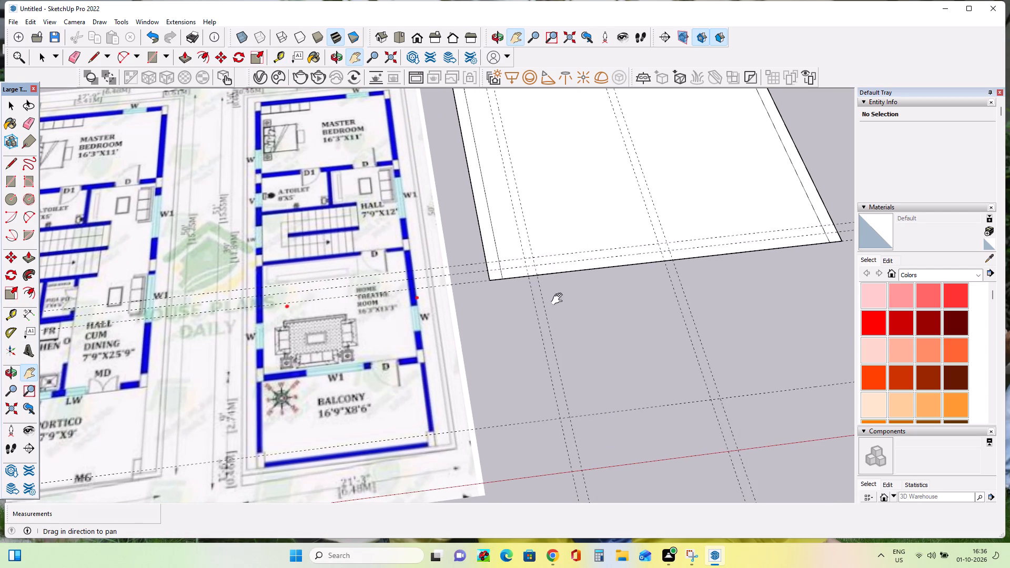
left_click(559, 299)
left_click_drag(575, 347, 575, 414)
left_click(575, 420)
scroll(659, 330, "down", 9)
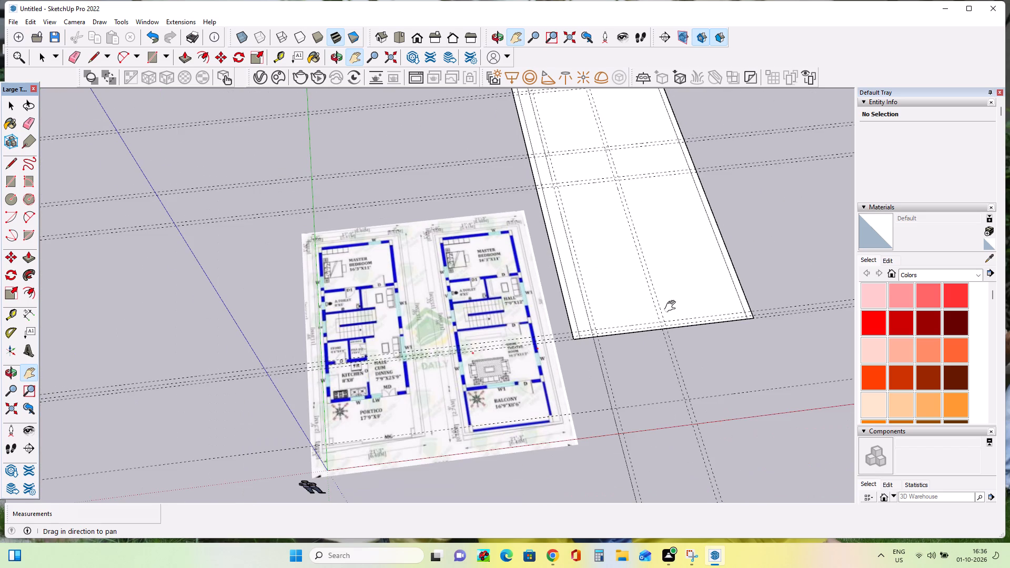
scroll(672, 307, "up", 2)
middle_click_drag(673, 307, 676, 349)
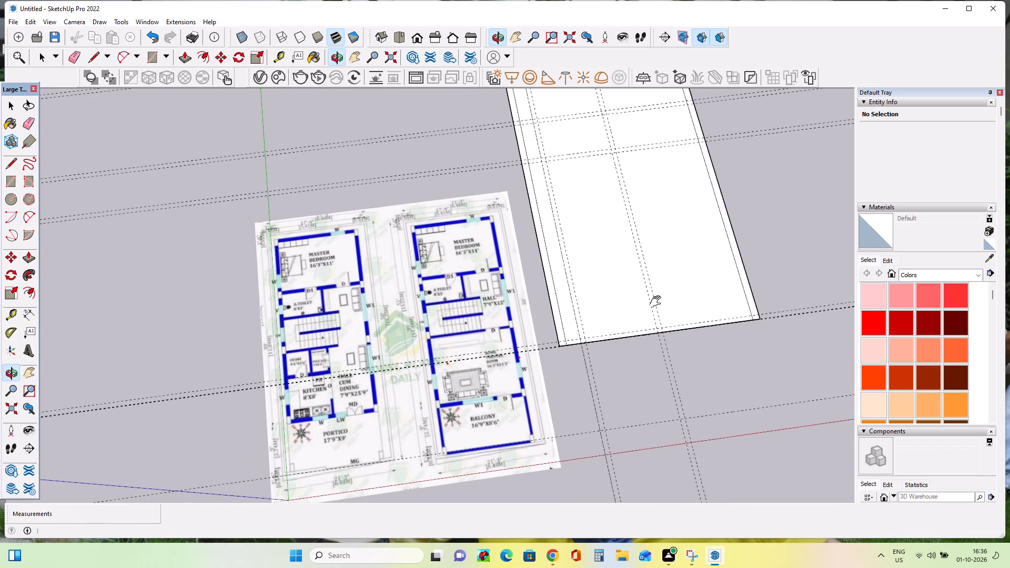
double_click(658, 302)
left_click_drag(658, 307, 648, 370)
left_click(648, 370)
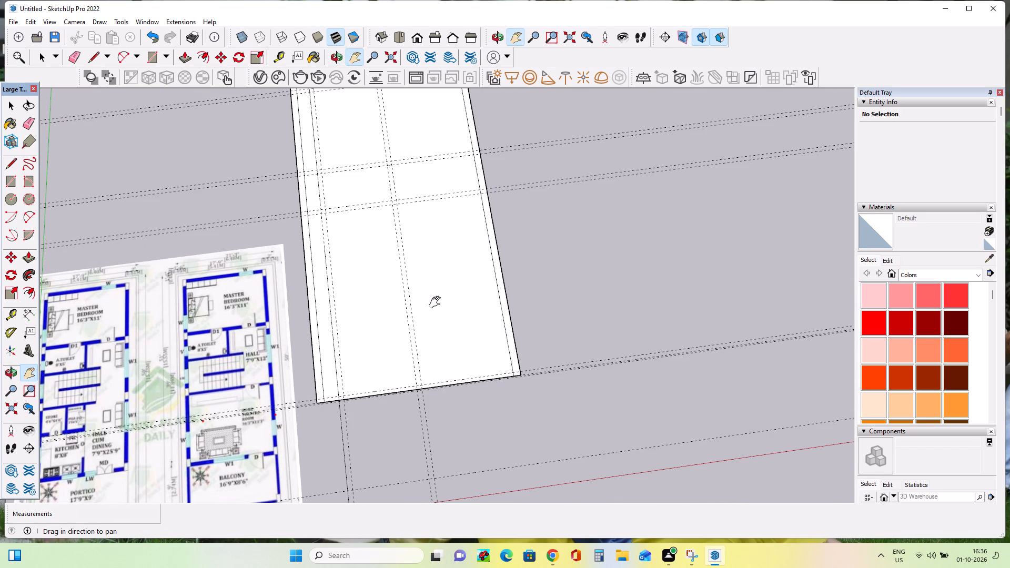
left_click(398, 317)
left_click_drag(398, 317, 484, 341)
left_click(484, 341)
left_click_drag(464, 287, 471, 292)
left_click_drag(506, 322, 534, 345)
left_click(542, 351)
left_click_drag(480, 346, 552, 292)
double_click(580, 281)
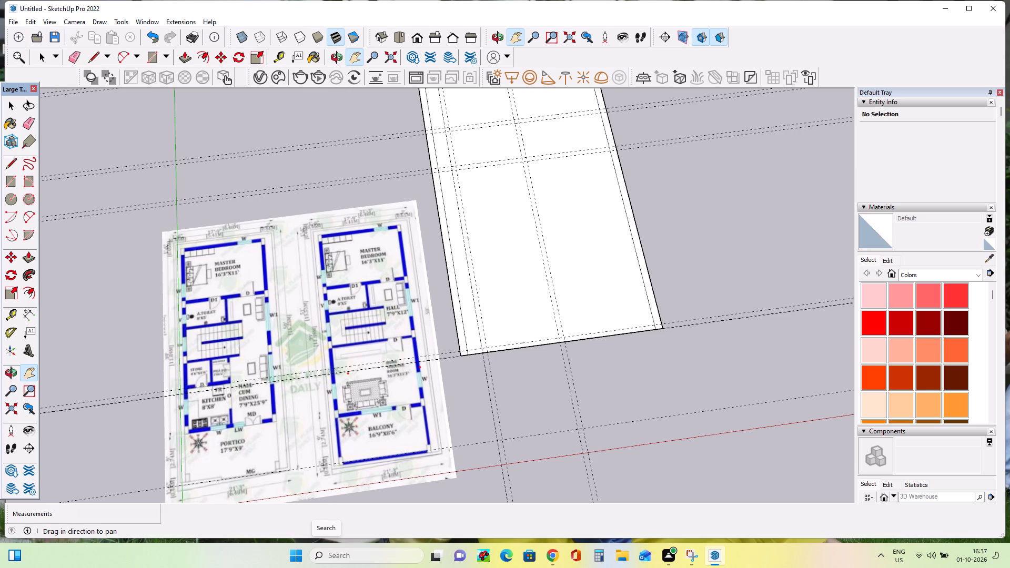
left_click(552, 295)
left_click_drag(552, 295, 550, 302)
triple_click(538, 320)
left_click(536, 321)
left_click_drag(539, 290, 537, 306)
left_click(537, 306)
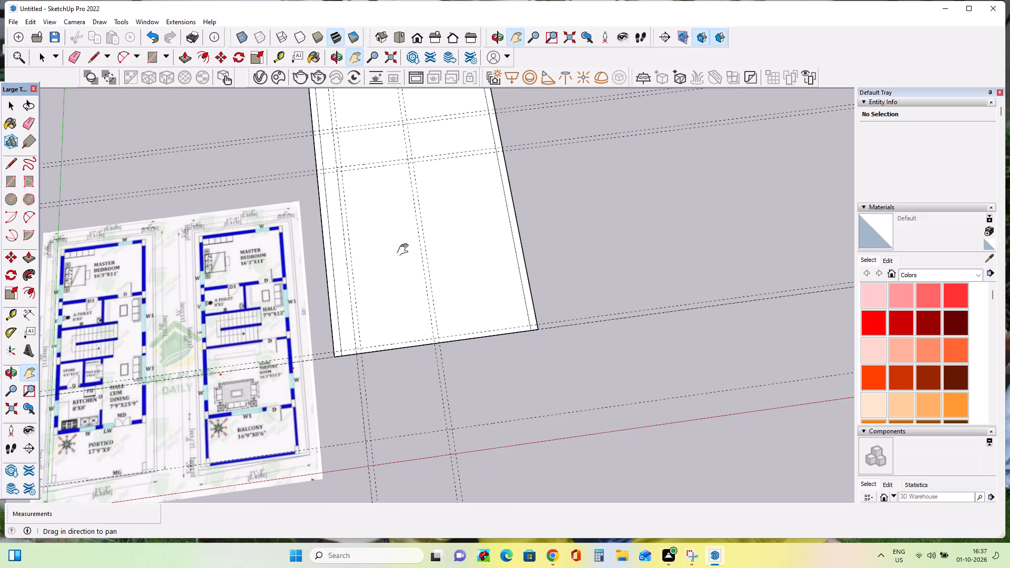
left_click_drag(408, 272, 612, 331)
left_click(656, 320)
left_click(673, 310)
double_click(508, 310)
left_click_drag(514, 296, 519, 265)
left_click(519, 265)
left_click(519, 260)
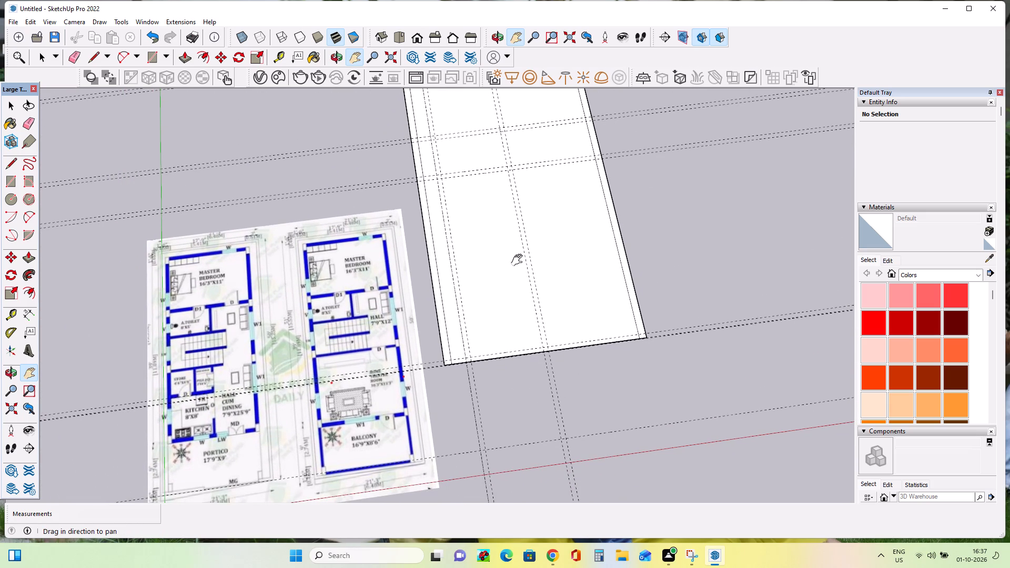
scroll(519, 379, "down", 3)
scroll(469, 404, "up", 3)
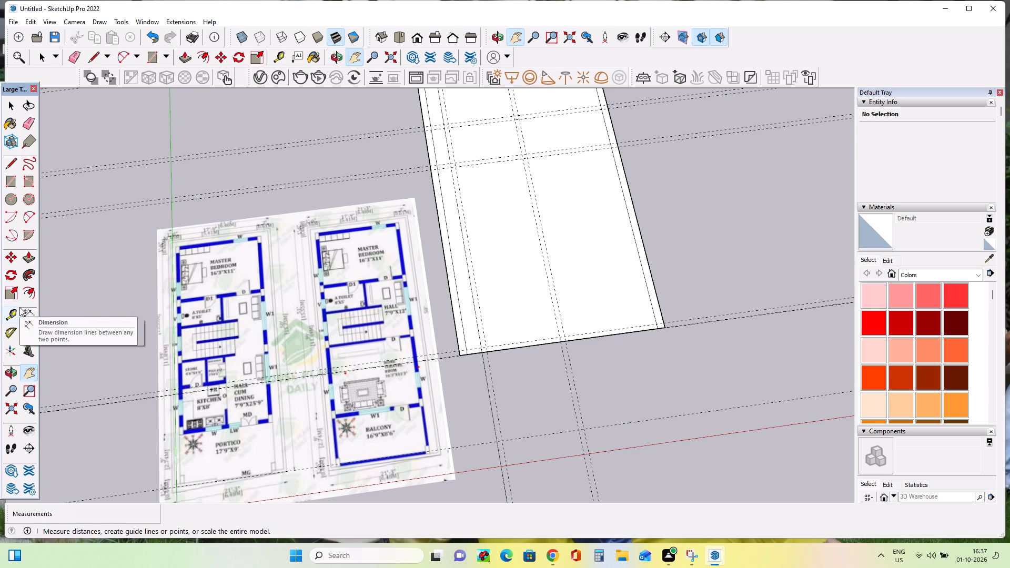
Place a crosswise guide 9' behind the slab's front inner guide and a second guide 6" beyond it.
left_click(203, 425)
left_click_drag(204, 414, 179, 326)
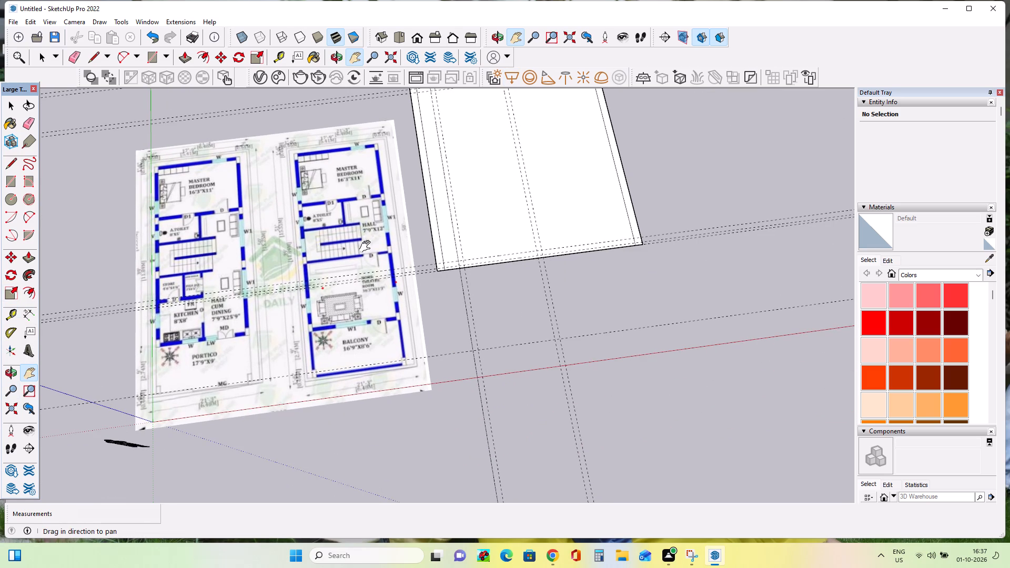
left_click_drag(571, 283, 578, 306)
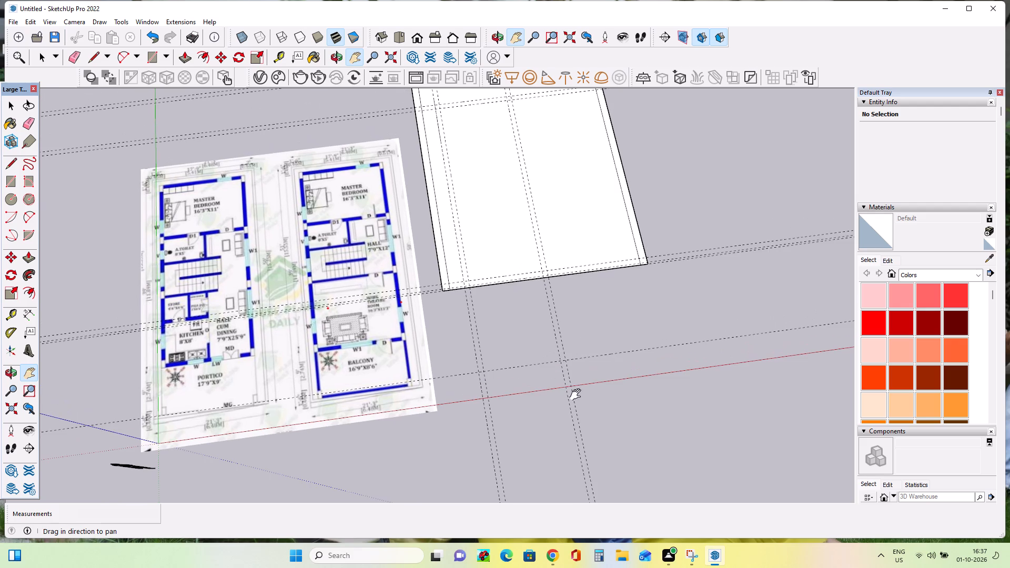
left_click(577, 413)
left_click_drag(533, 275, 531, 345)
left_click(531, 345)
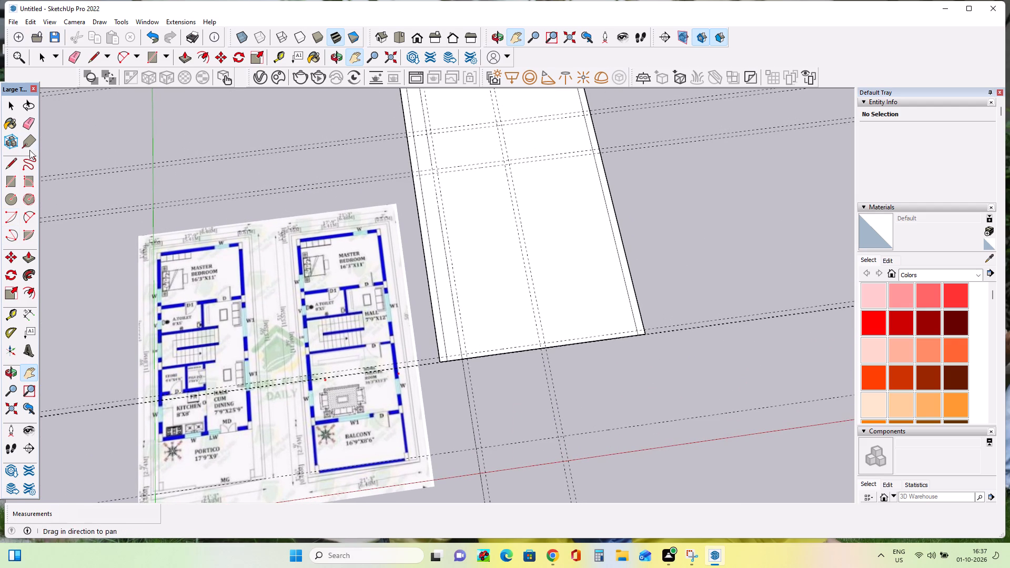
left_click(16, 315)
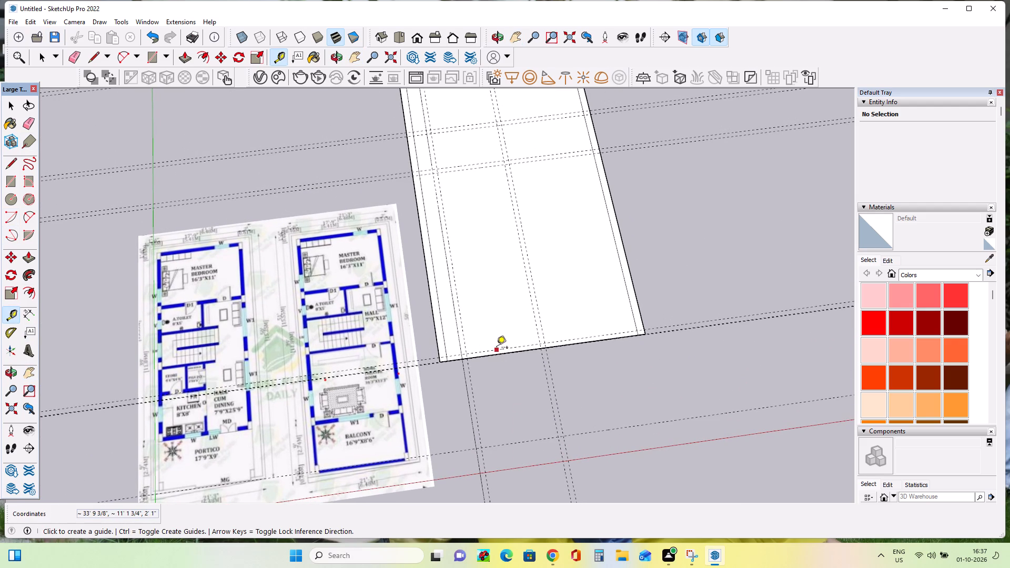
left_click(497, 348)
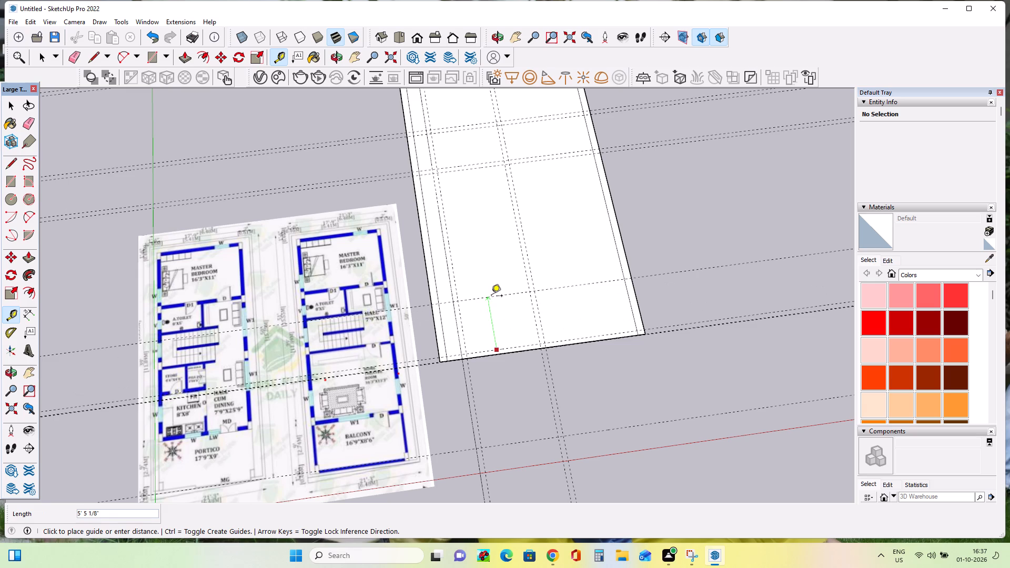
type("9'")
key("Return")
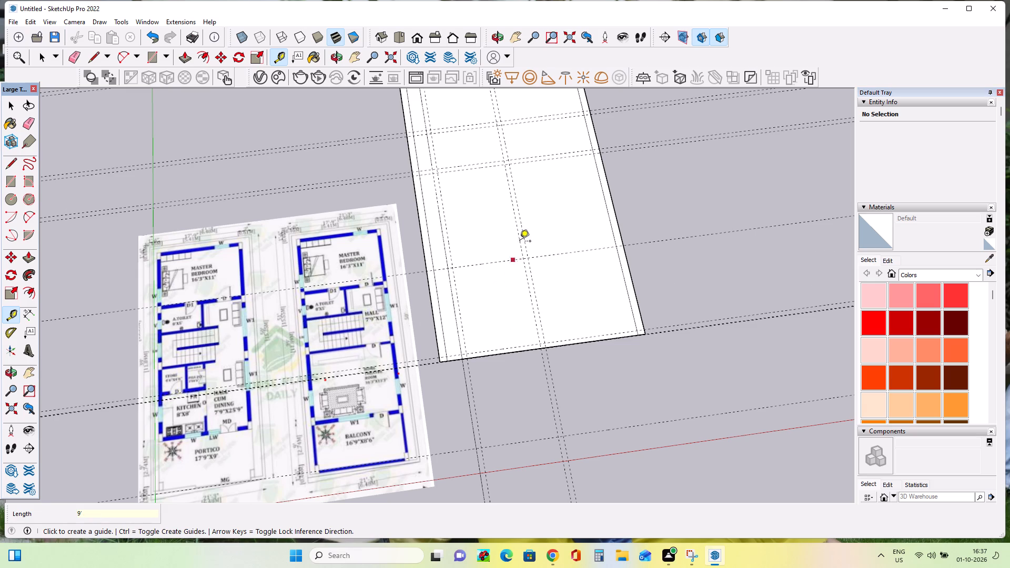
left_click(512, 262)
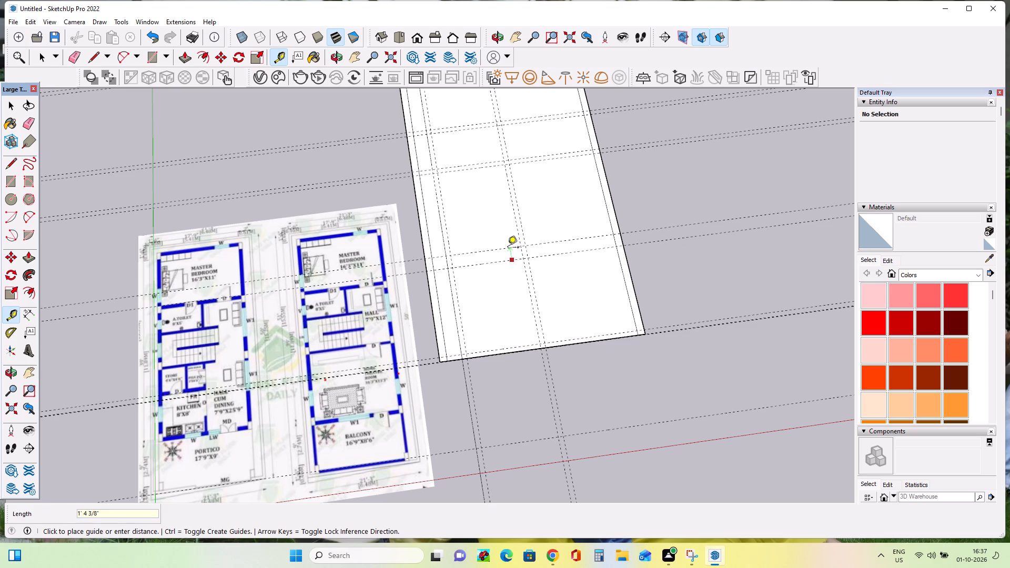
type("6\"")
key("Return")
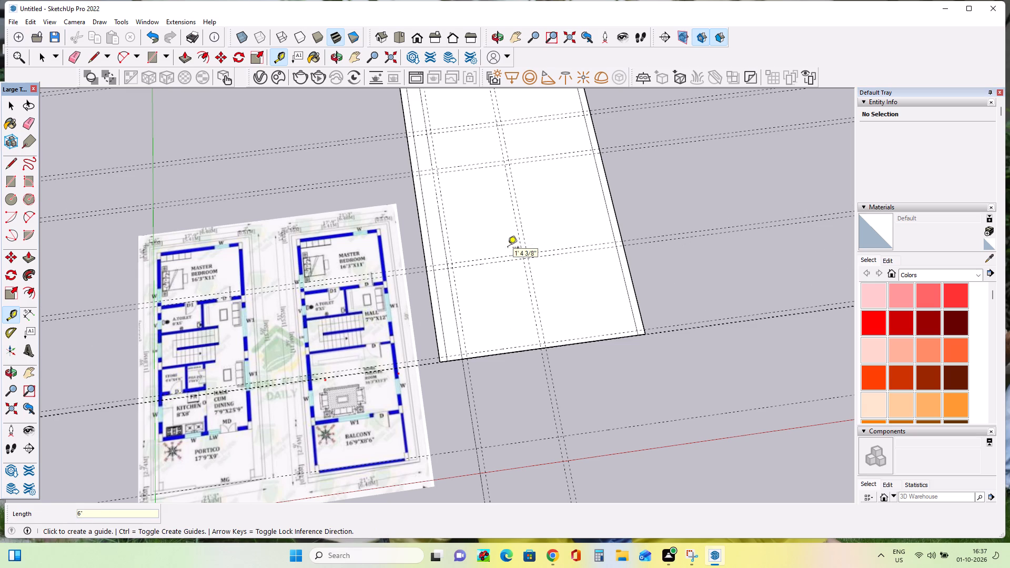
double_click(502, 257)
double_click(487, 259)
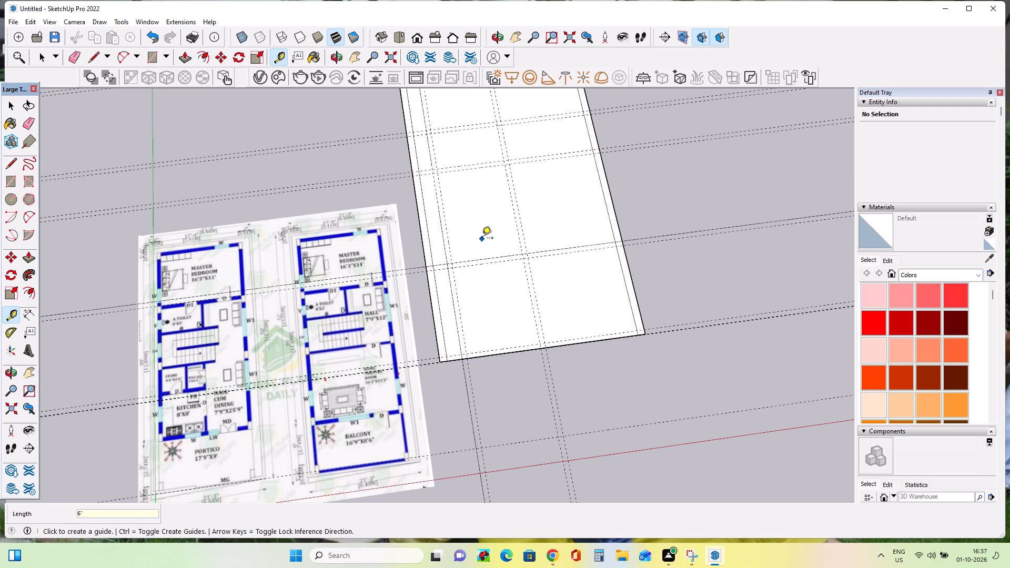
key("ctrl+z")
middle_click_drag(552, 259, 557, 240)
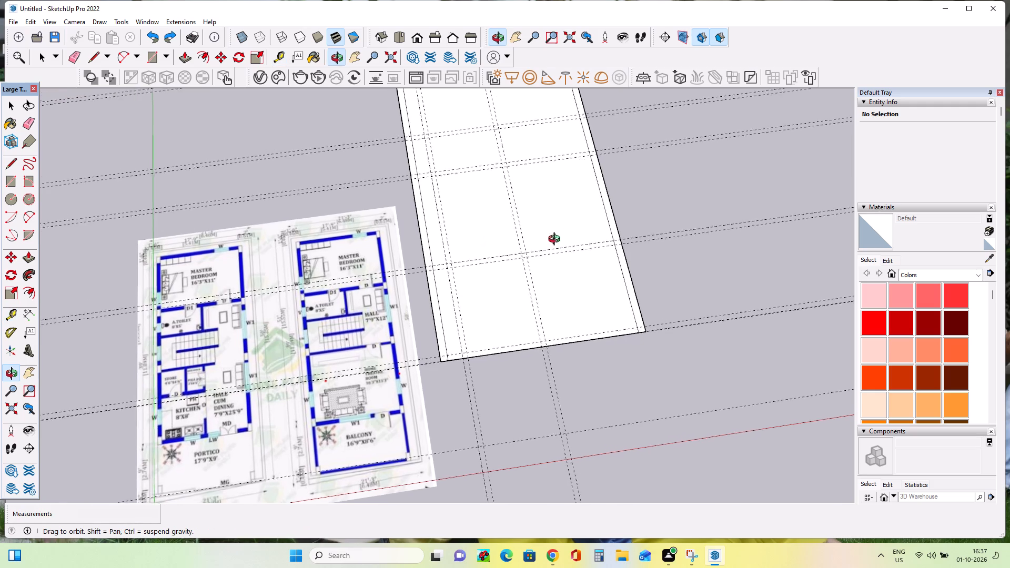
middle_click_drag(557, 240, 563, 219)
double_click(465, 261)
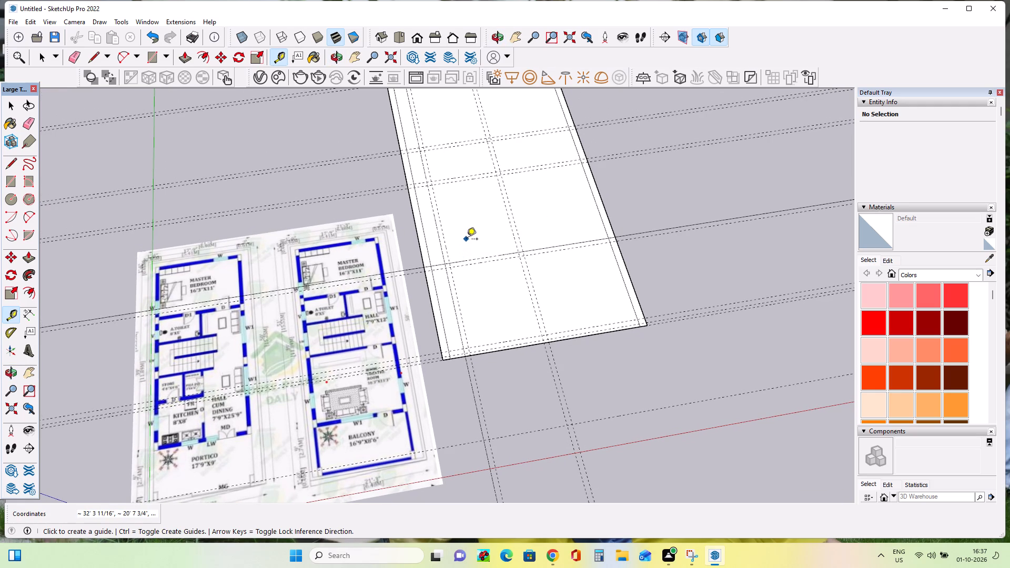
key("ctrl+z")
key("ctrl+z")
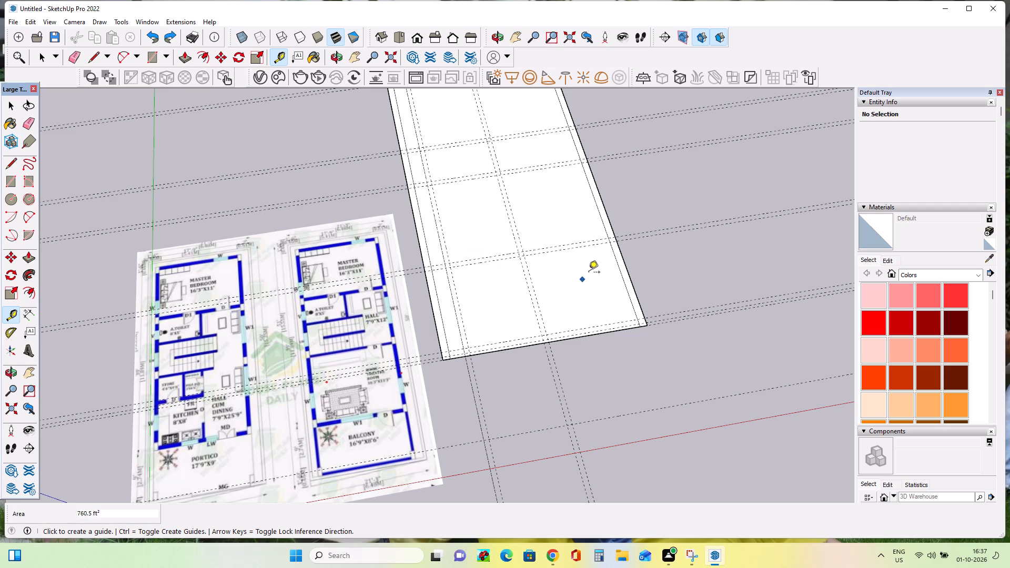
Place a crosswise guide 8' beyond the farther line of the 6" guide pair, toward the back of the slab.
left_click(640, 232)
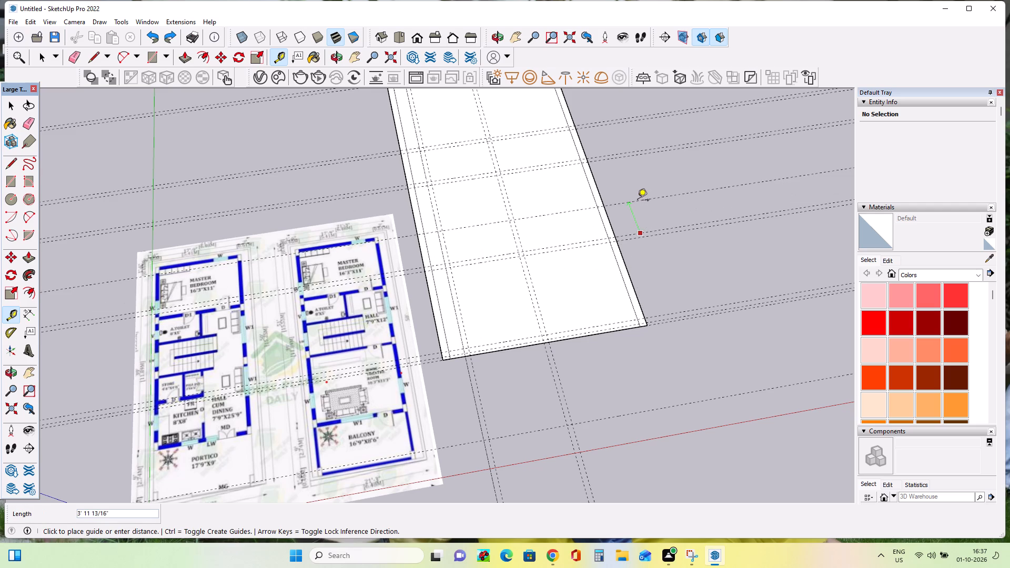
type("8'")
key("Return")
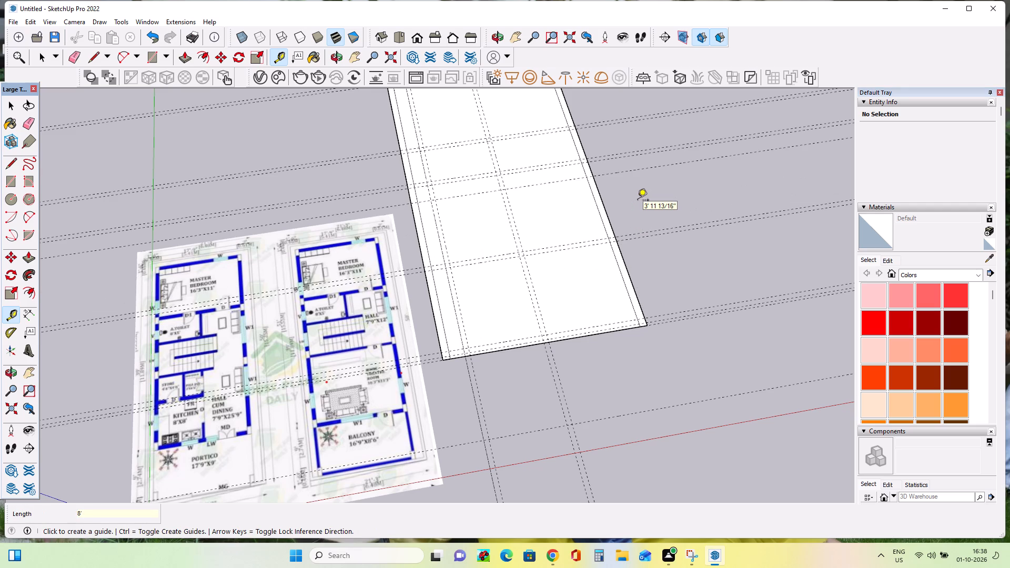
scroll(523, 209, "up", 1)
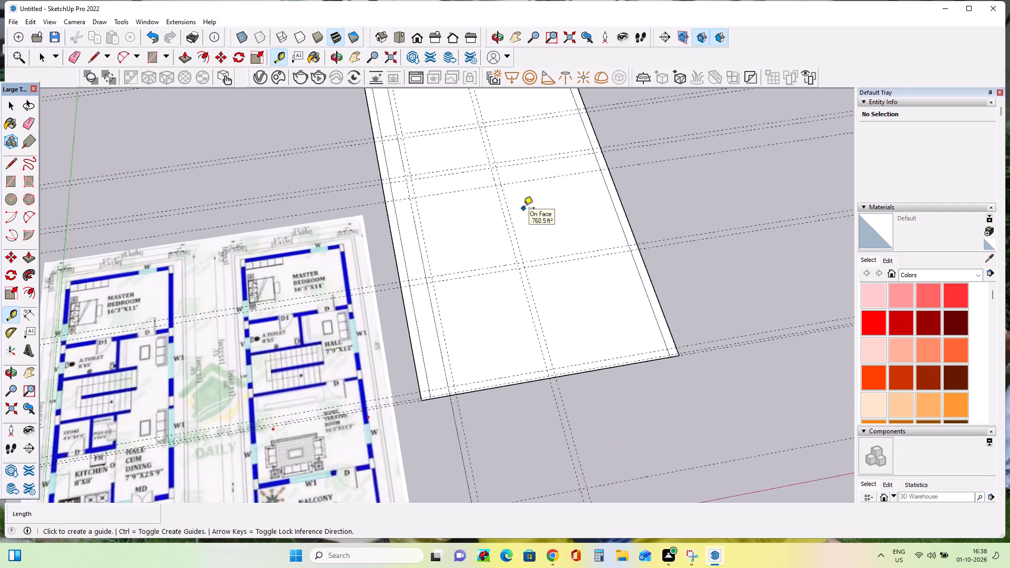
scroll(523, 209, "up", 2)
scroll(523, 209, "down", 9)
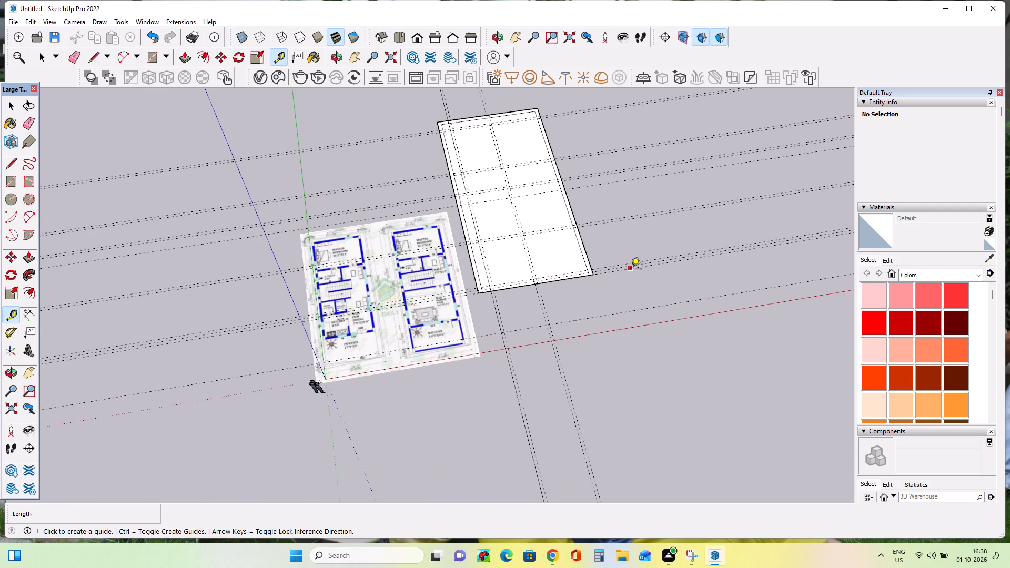
Undo the latest guides, the erasures around the portico, and the line drawn across the slab at the portico.
key("ctrl+z")
key("ctrl+z")
key("ctrl+z")
key("ctrl+z")
key("ctrl+z")
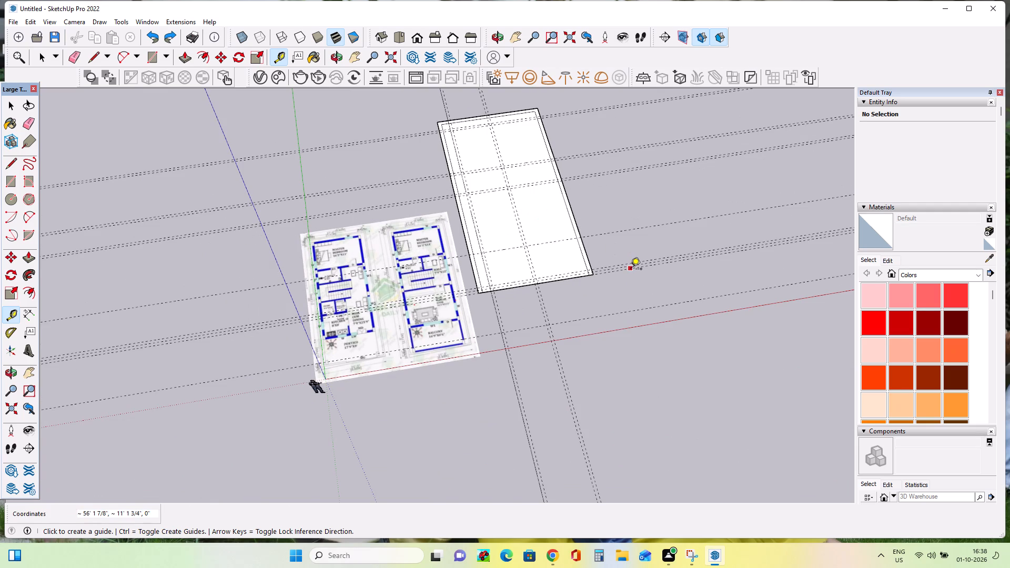
key("ctrl+z")
key("ctrl+z")
key("ctrl+z")
key("ctrl+z")
key("ctrl+z")
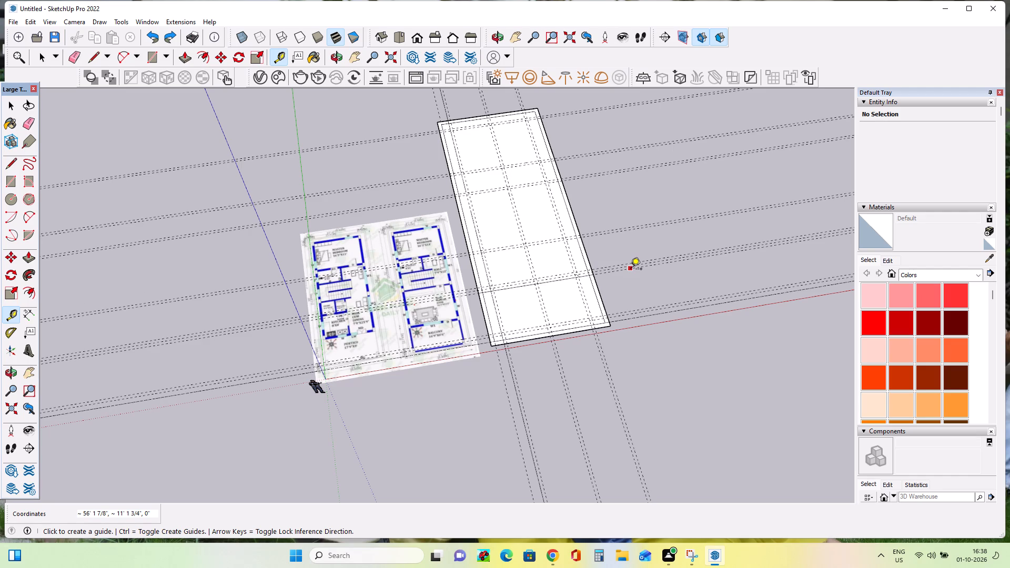
key("ctrl+z")
key("ctrl+z")
key("ctrl+z")
scroll(579, 294, "up", 7)
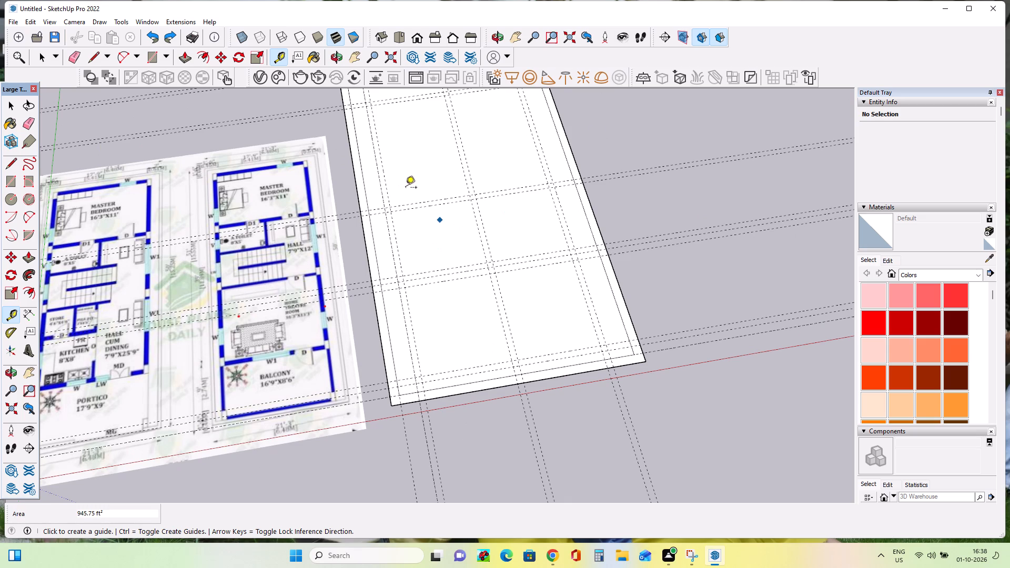
Draw a 19' 6" line across the slab at the portico between the inner side lines, extending it 9" to each outer edge.
scroll(527, 259, "down", 2)
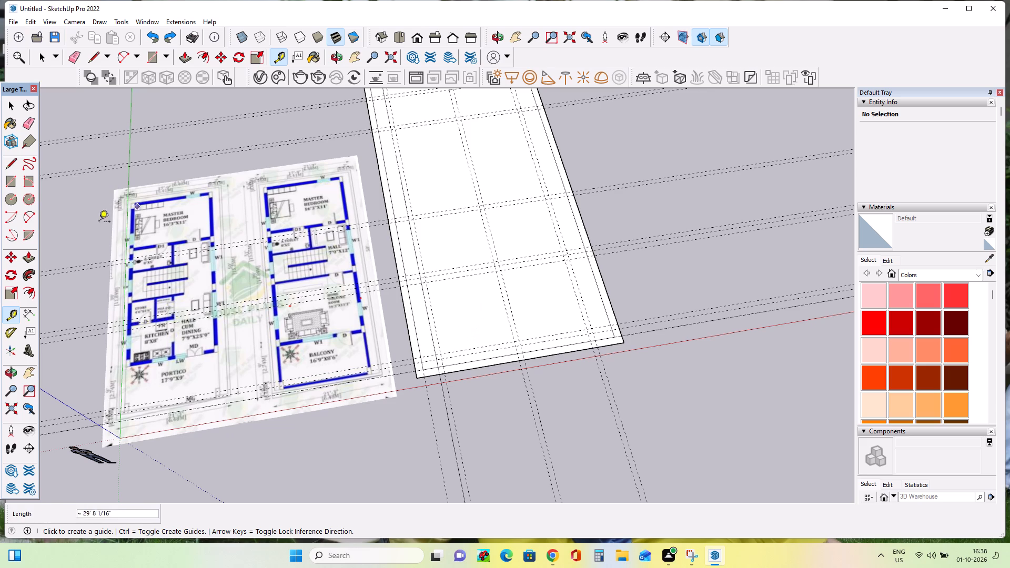
left_click(12, 167)
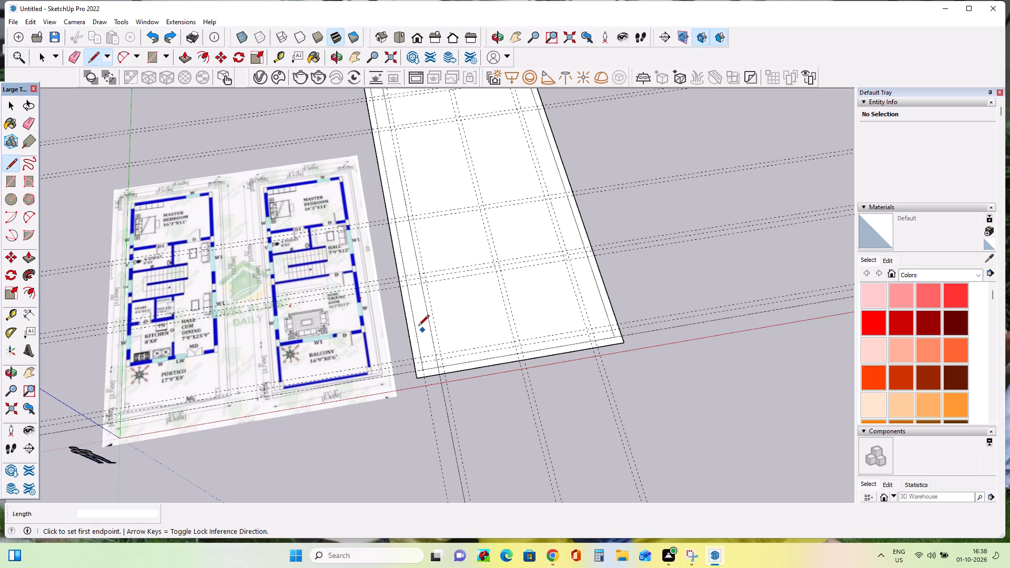
left_click(413, 324)
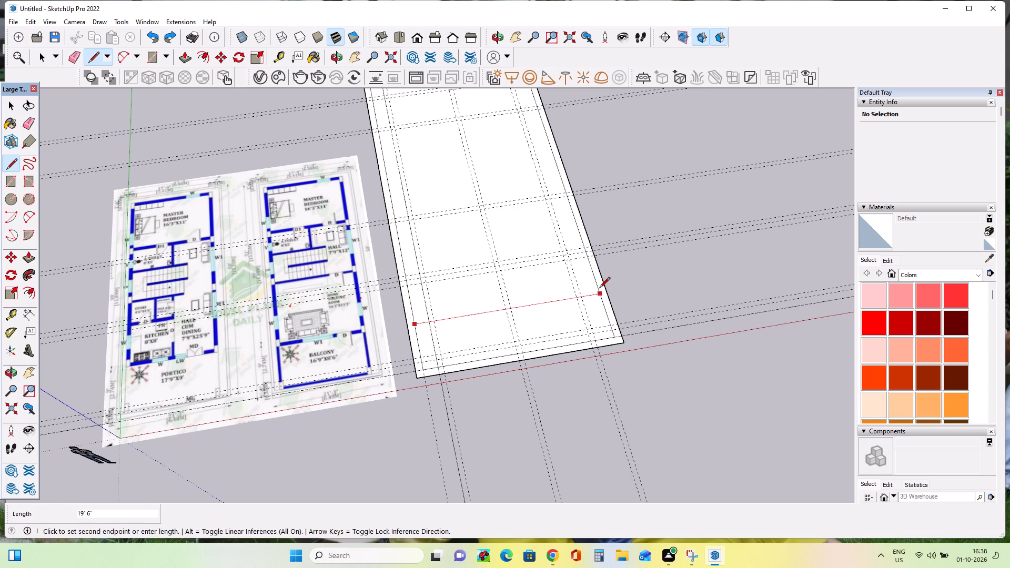
triple_click(599, 289)
left_click(599, 295)
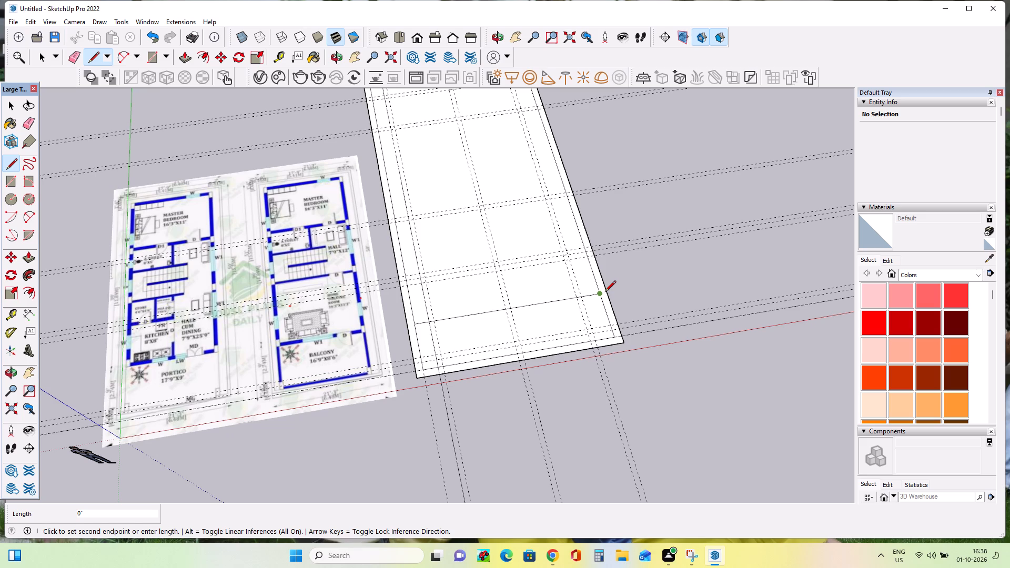
left_click(605, 292)
scroll(601, 294, "up", 4)
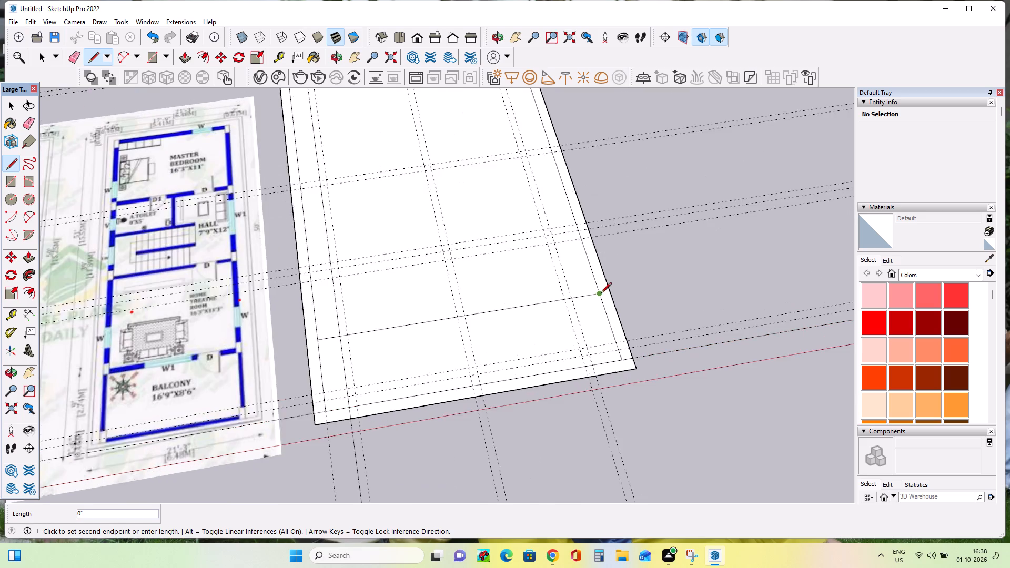
scroll(601, 294, "up", 4)
left_click(614, 290)
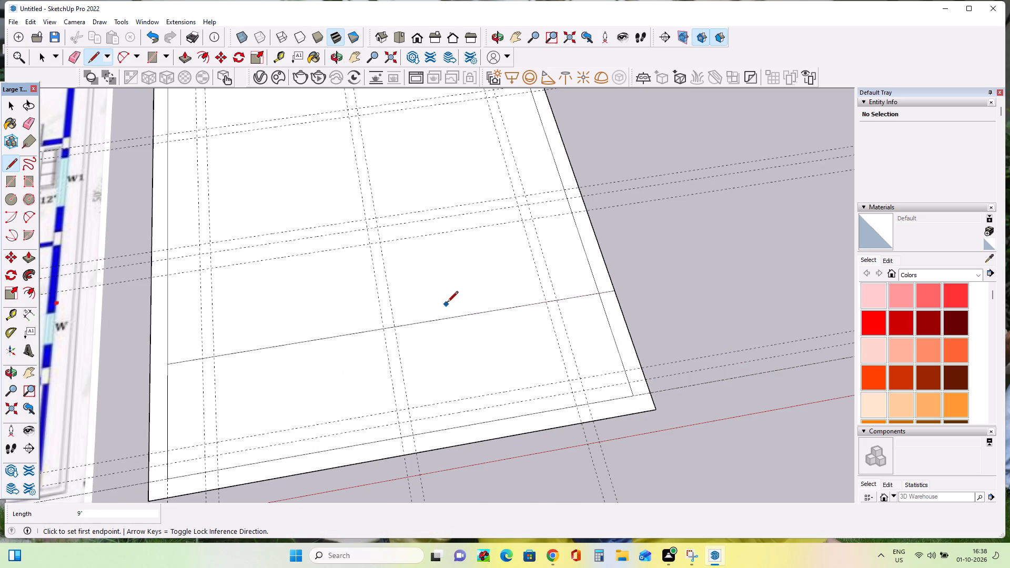
left_click(168, 363)
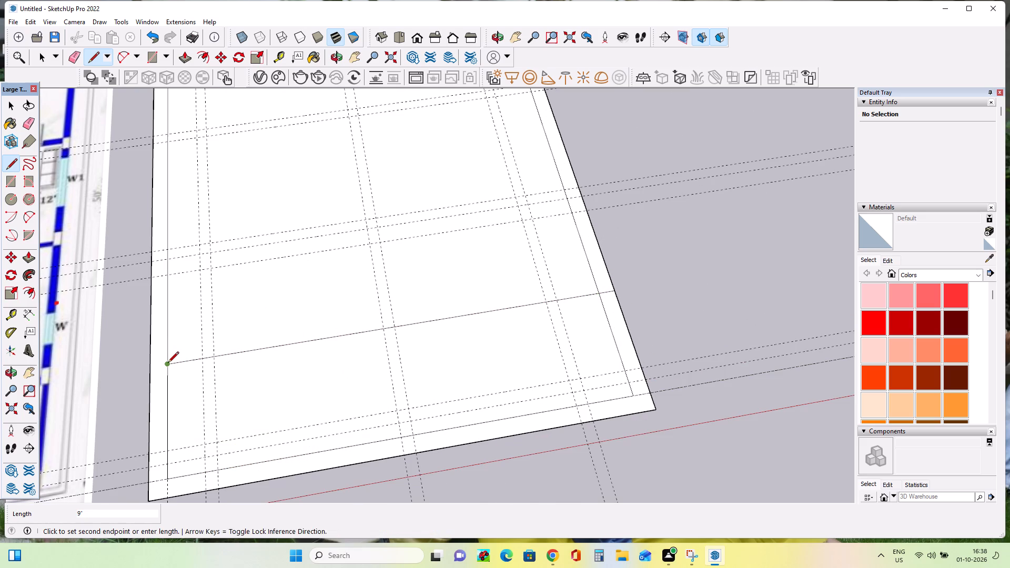
double_click(153, 364)
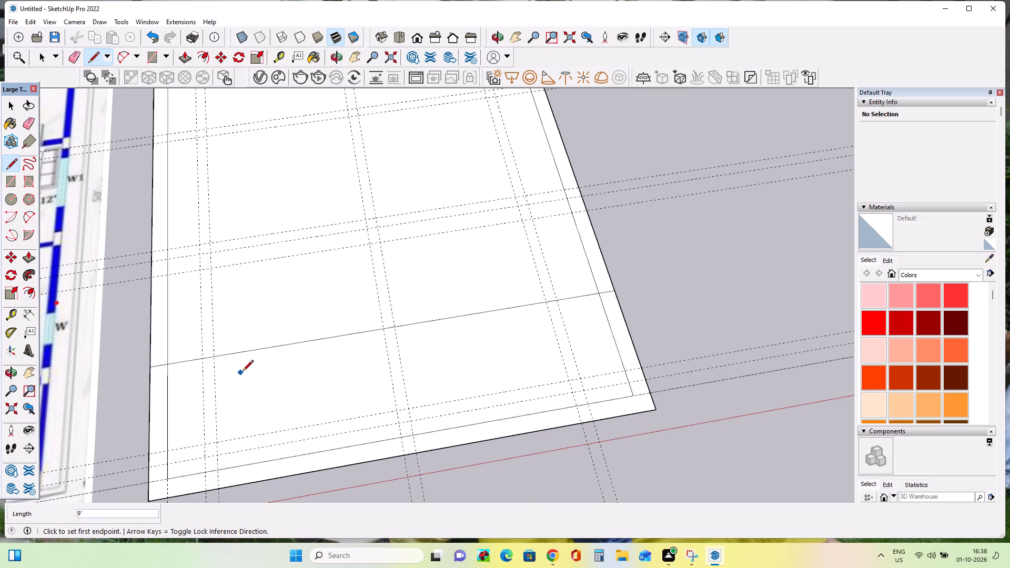
Erase the slab's outer and inner outline edges in front of the portico line, removing the front strip.
scroll(243, 372, "down", 11)
middle_click_drag(282, 410, 376, 363)
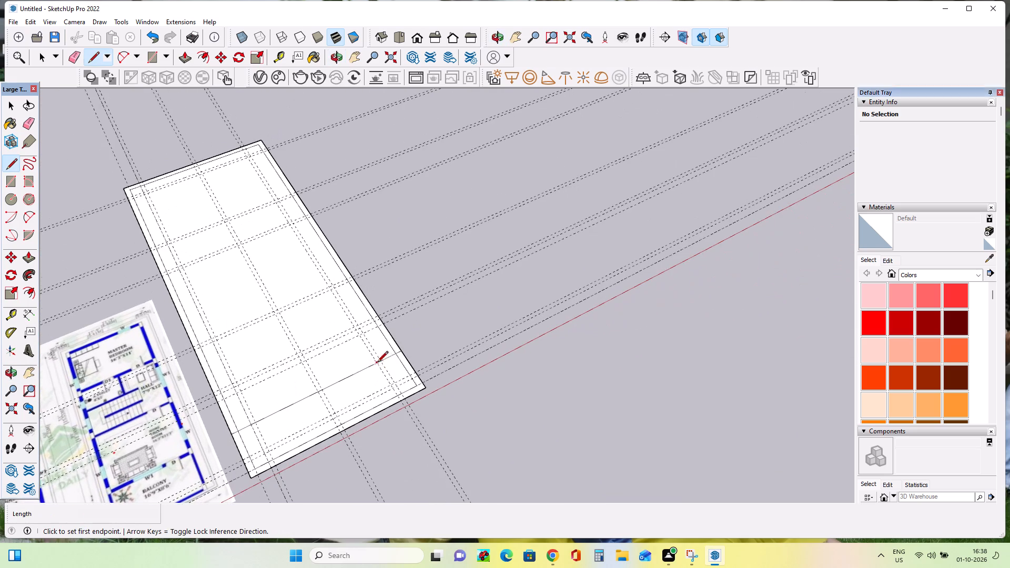
left_click(30, 367)
left_click_drag(278, 420, 296, 360)
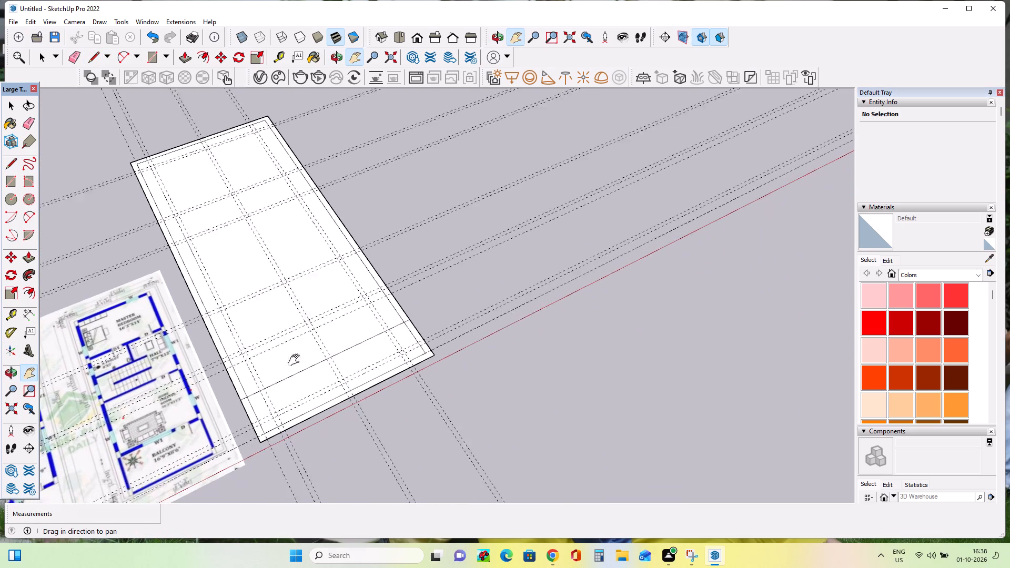
left_click_drag(296, 360, 308, 341)
scroll(382, 367, "up", 4)
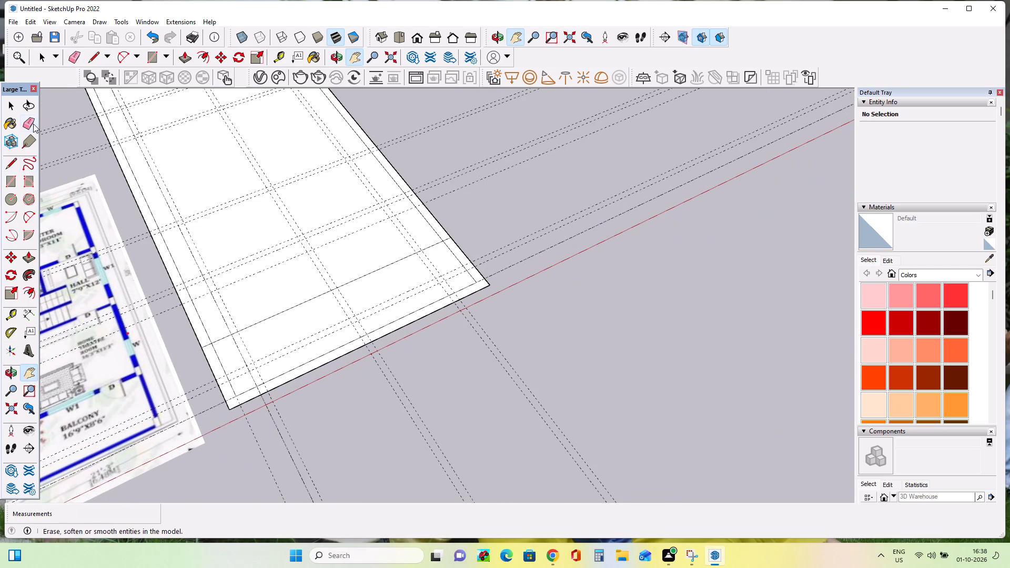
left_click(34, 120)
left_click_drag(484, 265, 471, 278)
left_click(441, 308)
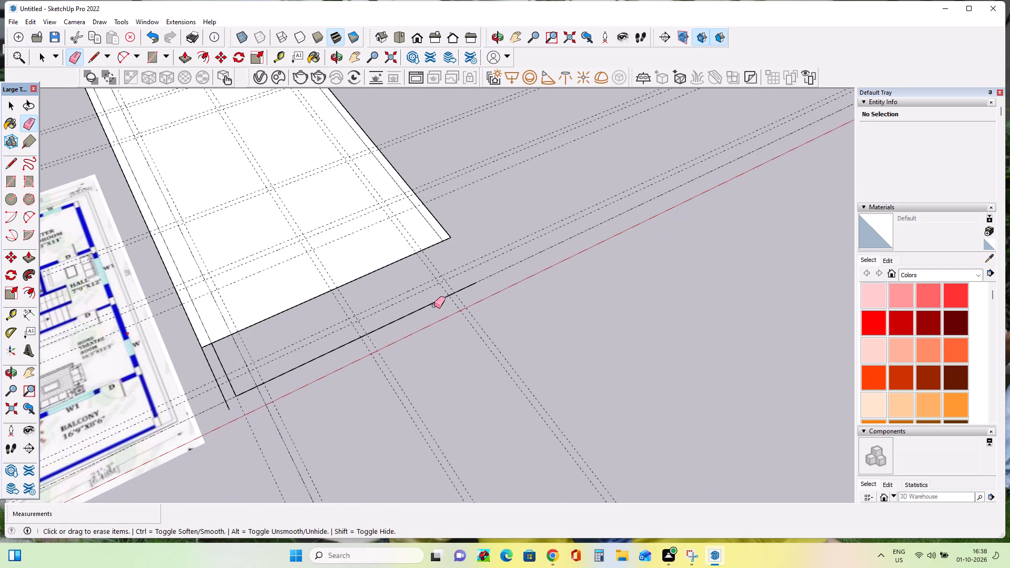
left_click_drag(462, 287, 462, 295)
left_click_drag(447, 333, 440, 338)
left_click_drag(223, 354, 211, 369)
left_click(206, 377)
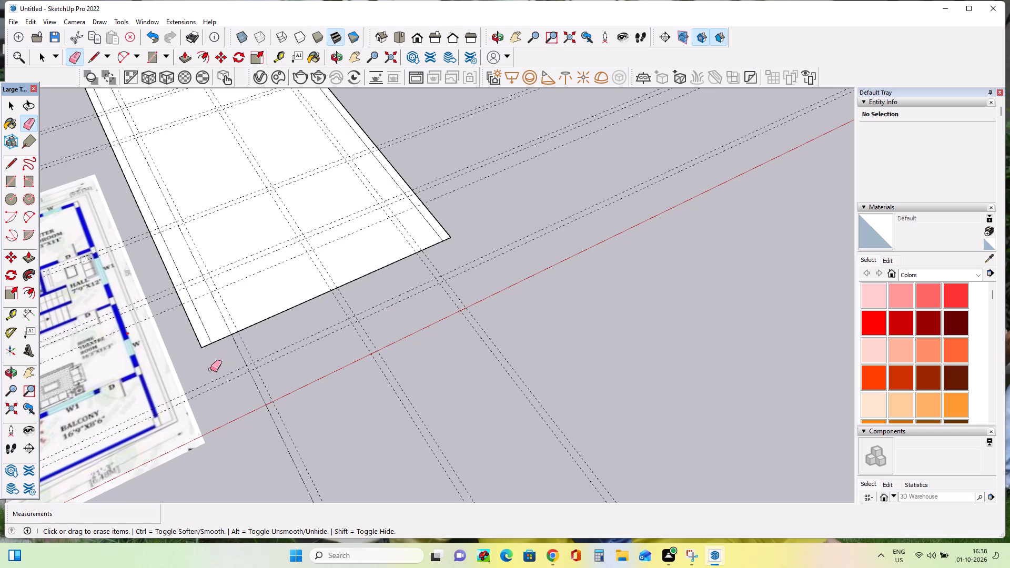
Erase the crosswise guides over the front half of the slab and beyond its new front edge.
scroll(334, 331, "down", 8)
scroll(345, 280, "up", 7)
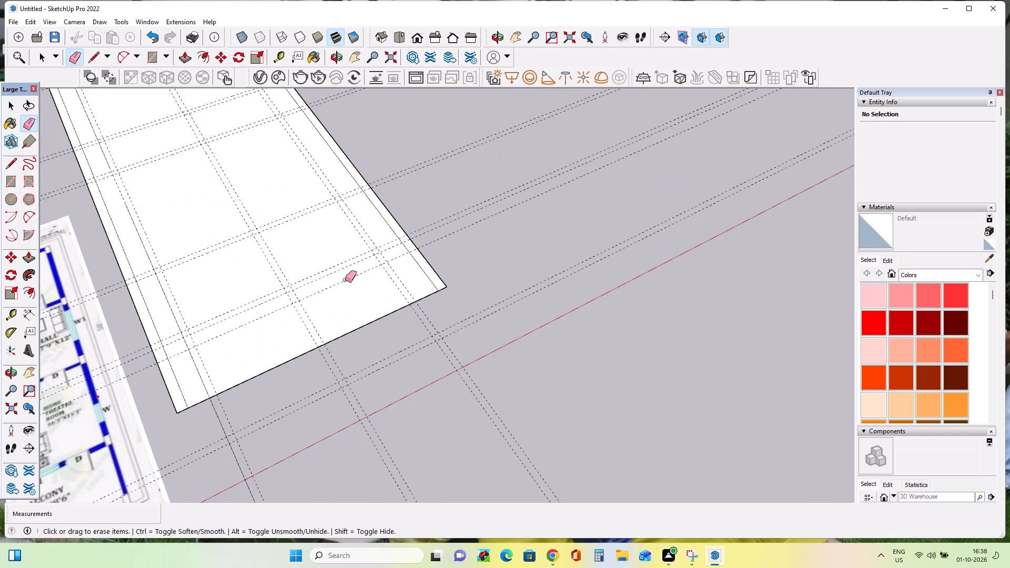
scroll(389, 319, "down", 6)
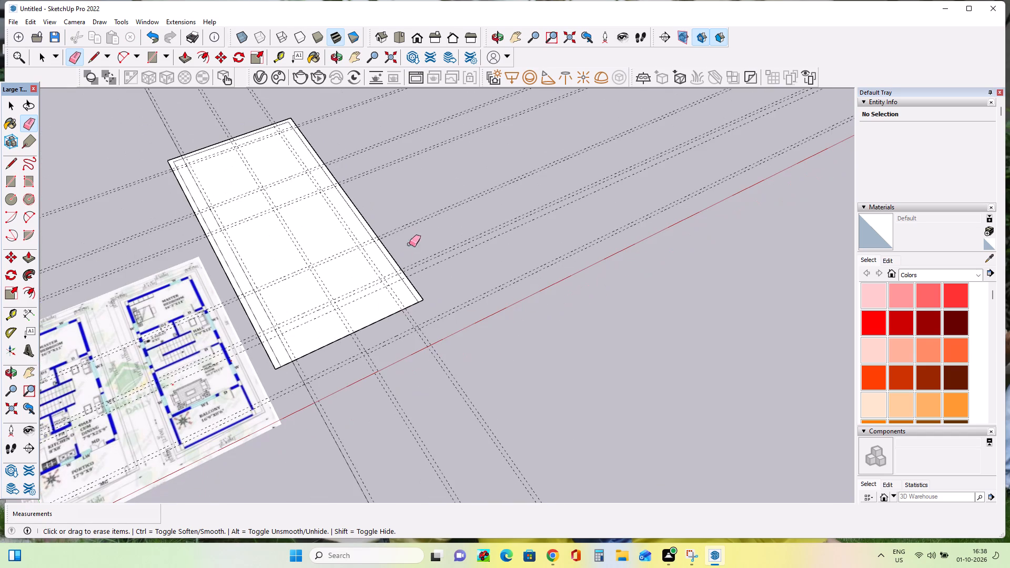
left_click(421, 209)
left_click_drag(425, 216, 466, 342)
left_click(466, 342)
left_click_drag(464, 229, 506, 381)
left_click(506, 381)
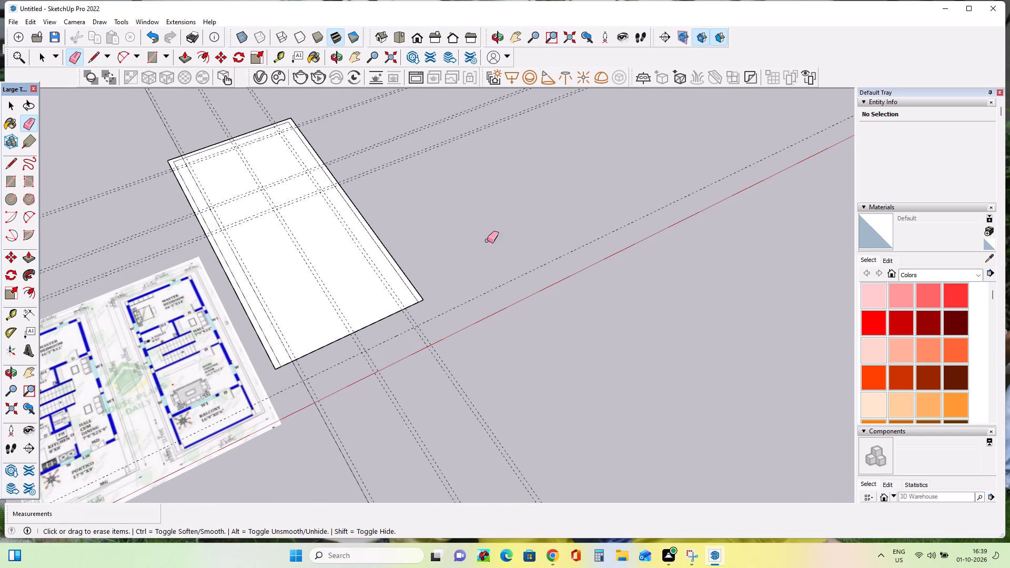
left_click_drag(486, 253, 473, 341)
left_click(471, 360)
Place a crosswise guide 9" inside the slab's new front edge.
scroll(509, 308, "down", 1)
middle_click_drag(510, 309, 510, 318)
middle_click_drag(529, 327, 501, 362)
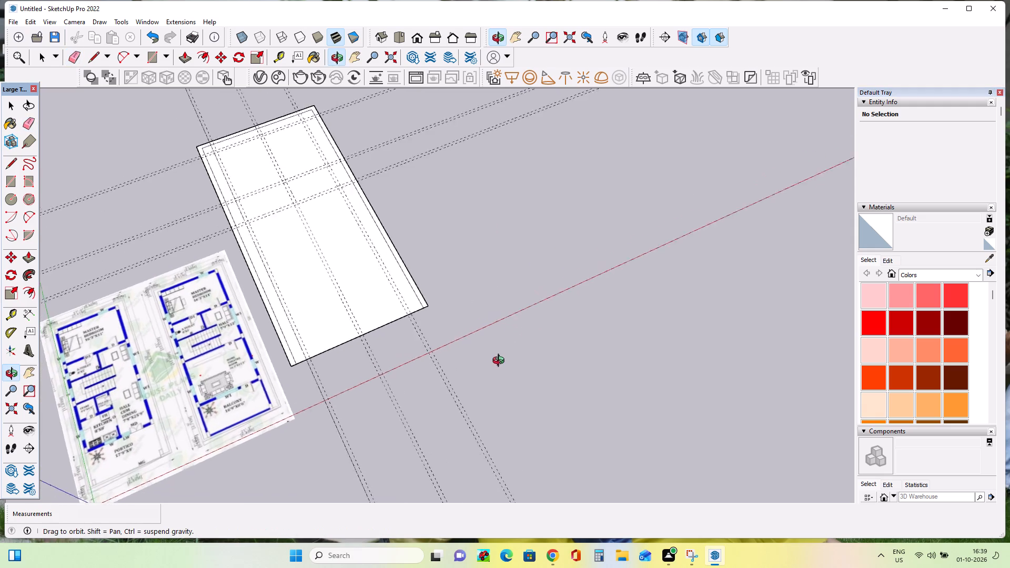
middle_click_drag(501, 362, 449, 384)
scroll(377, 298, "up", 3)
scroll(377, 297, "down", 3)
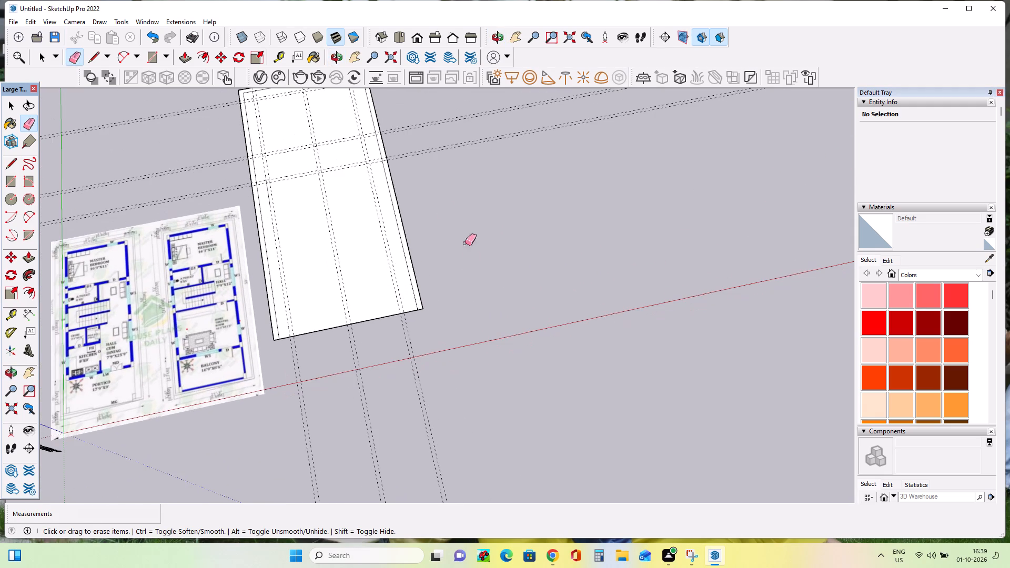
left_click(12, 313)
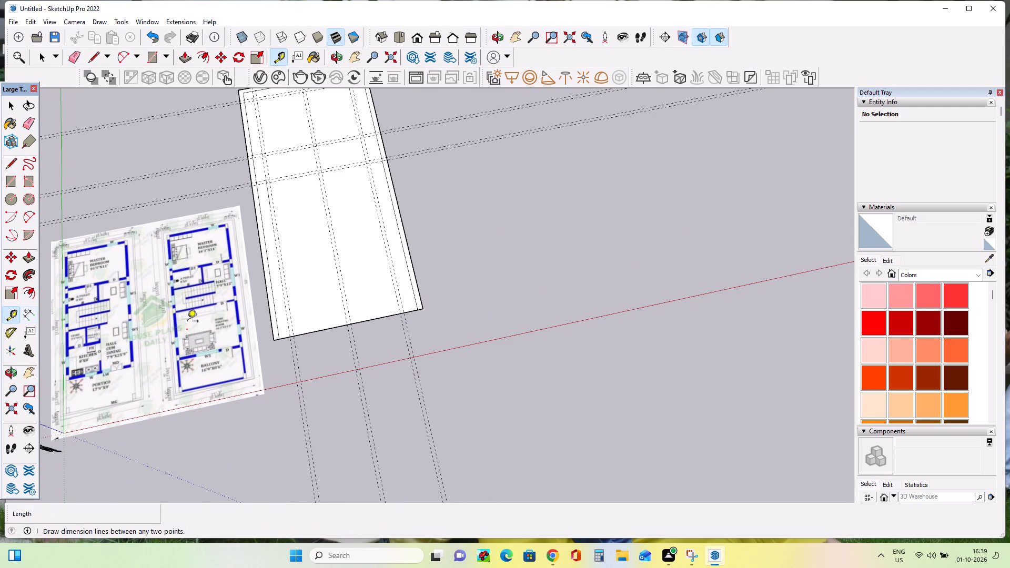
left_click(373, 320)
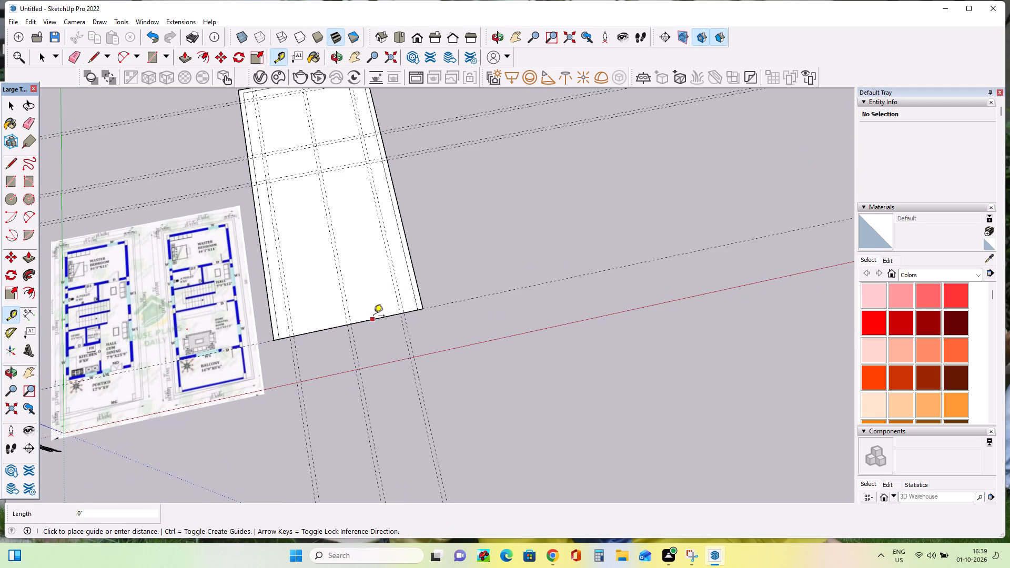
key("9")
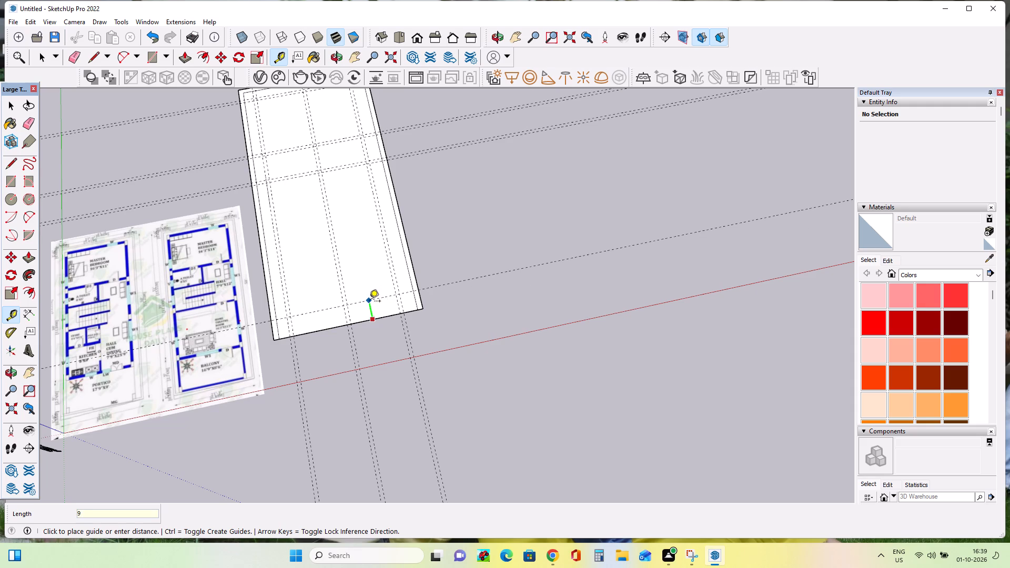
key("shift+quotedbl")
key("Return")
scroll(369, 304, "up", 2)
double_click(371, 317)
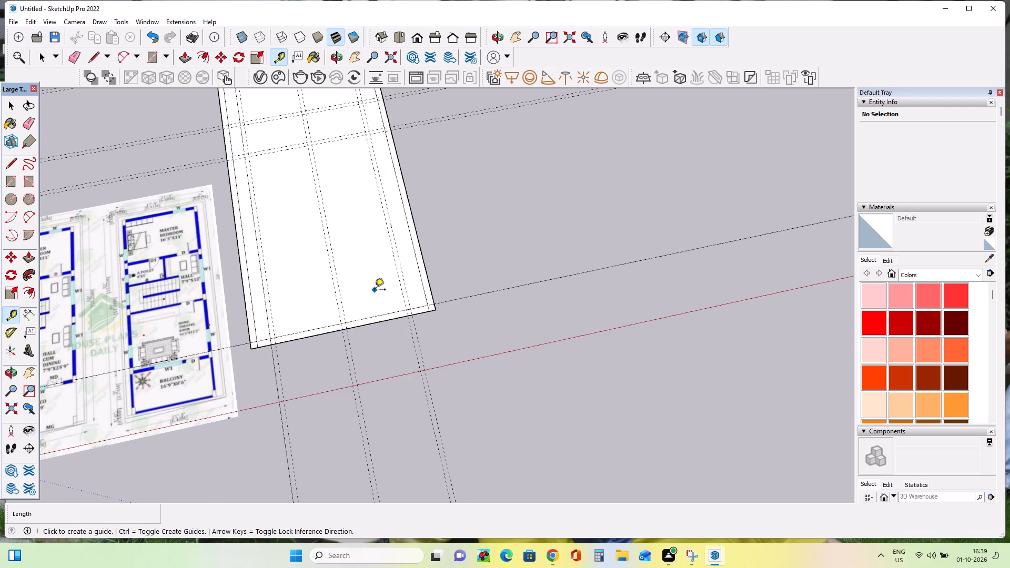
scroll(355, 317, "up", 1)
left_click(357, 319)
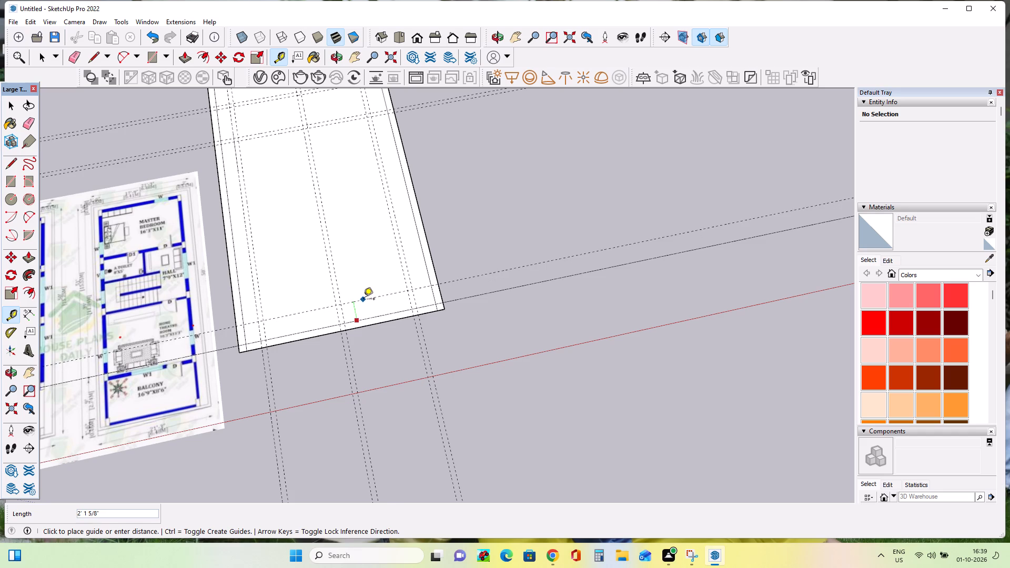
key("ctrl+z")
Place a crosswise guide 9' behind the slab's front inner guide and a second guide 6" beyond it.
left_click(368, 318)
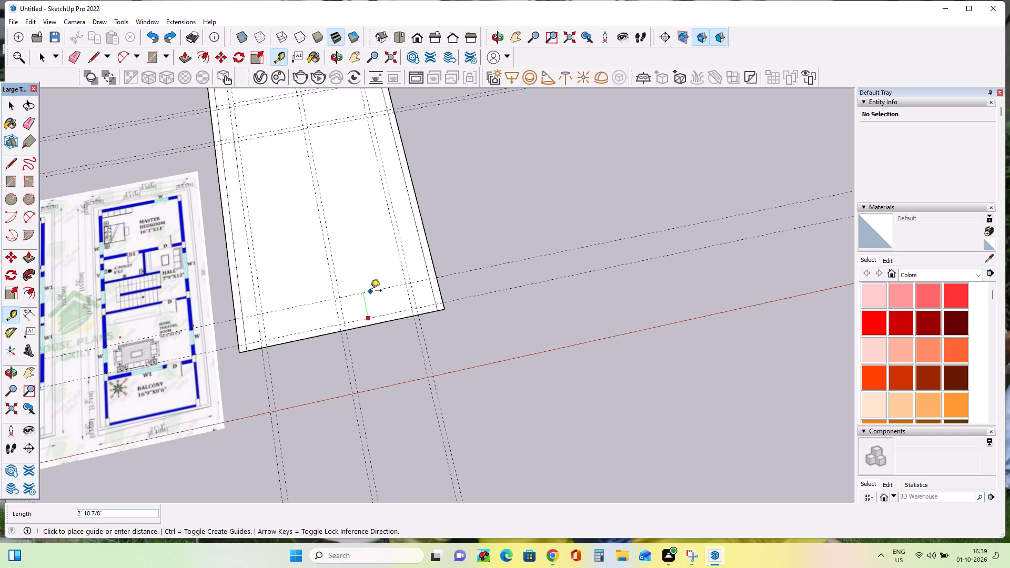
type("9'")
key("Return")
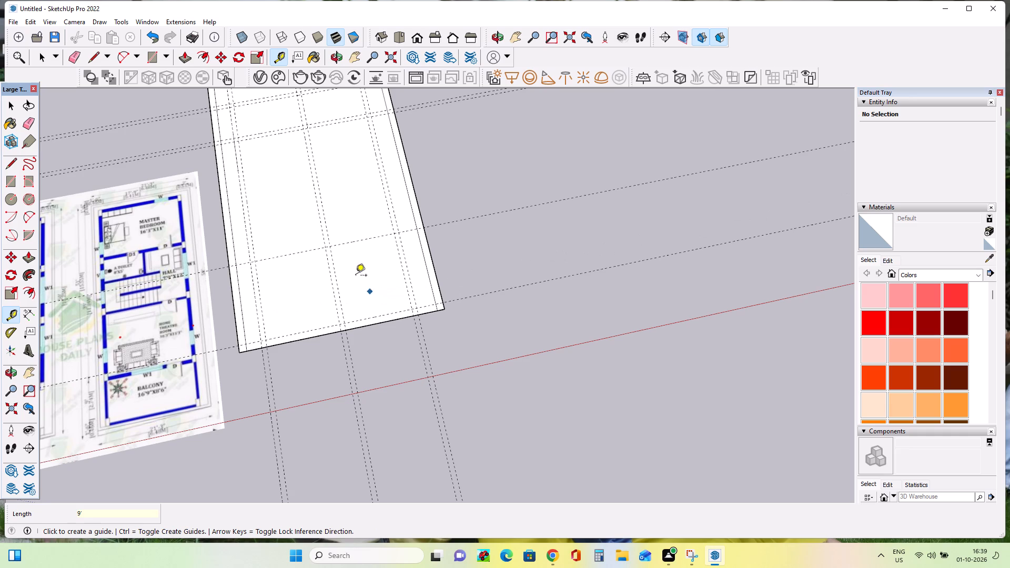
left_click(360, 239)
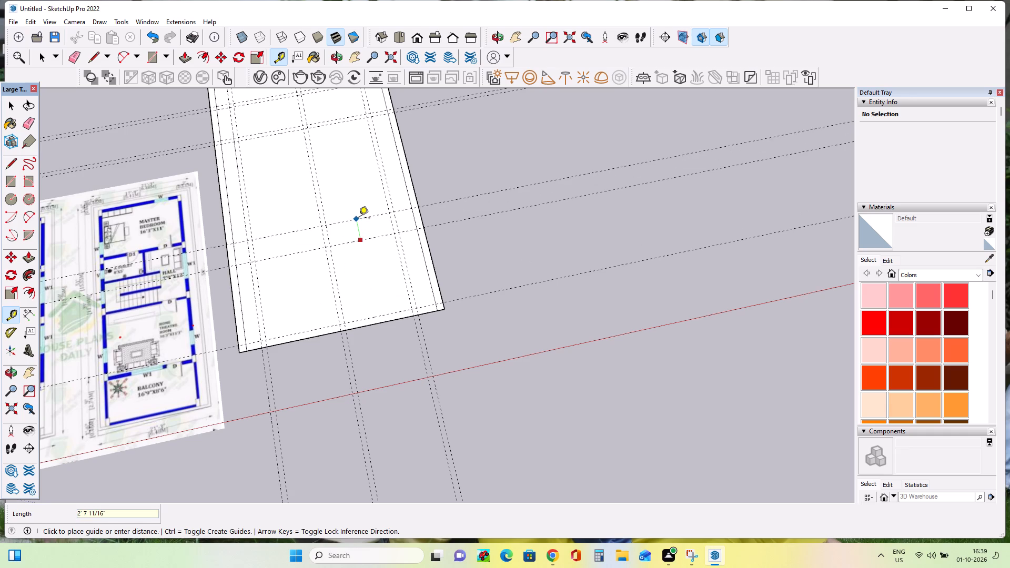
key("6")
key("shift+quotedbl")
key("Return")
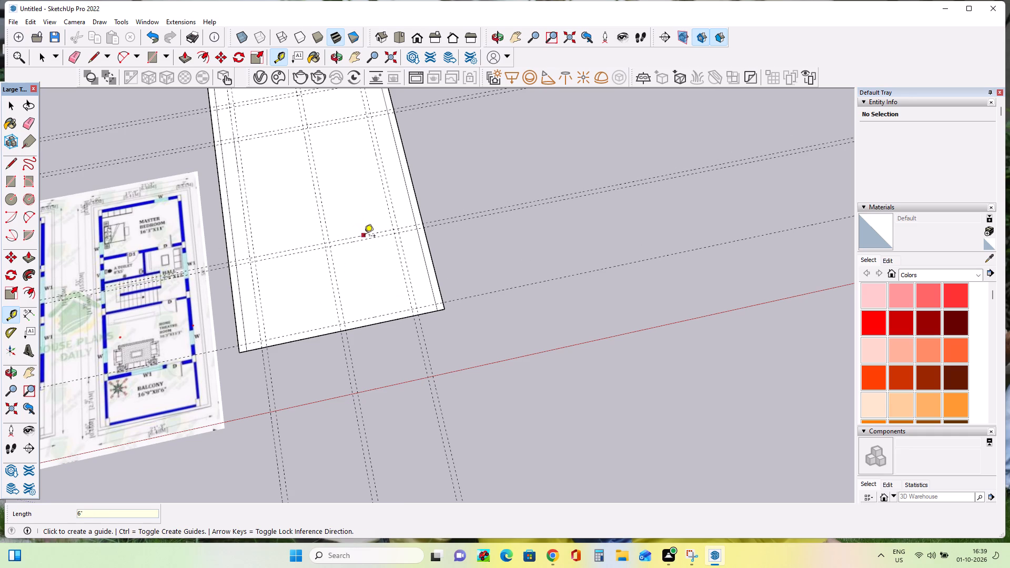
Place a crosswise guide 8' behind the farther line of the new 6" guide pair and a second guide 6" beyond it.
left_click(364, 237)
key("Escape")
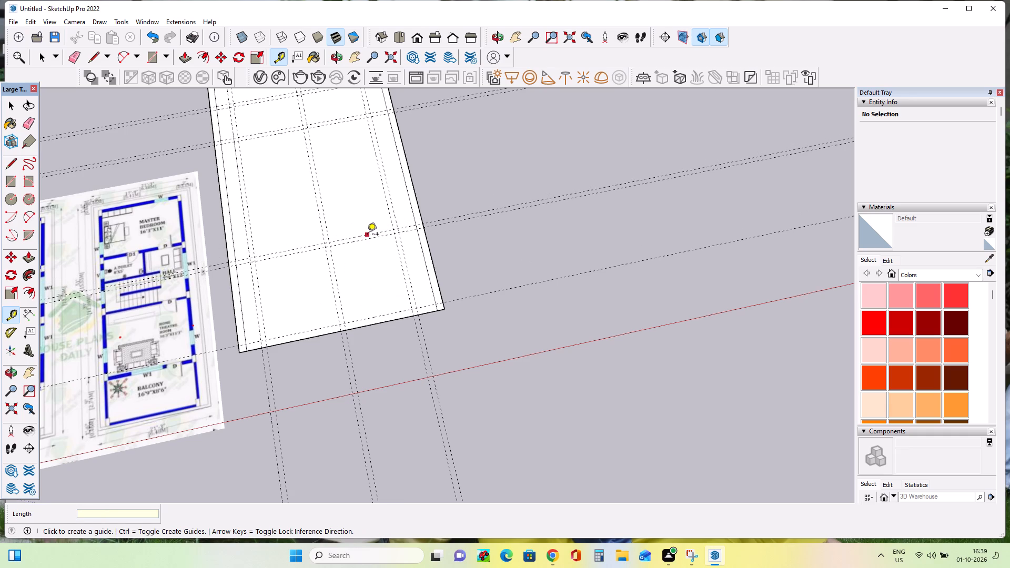
left_click(367, 235)
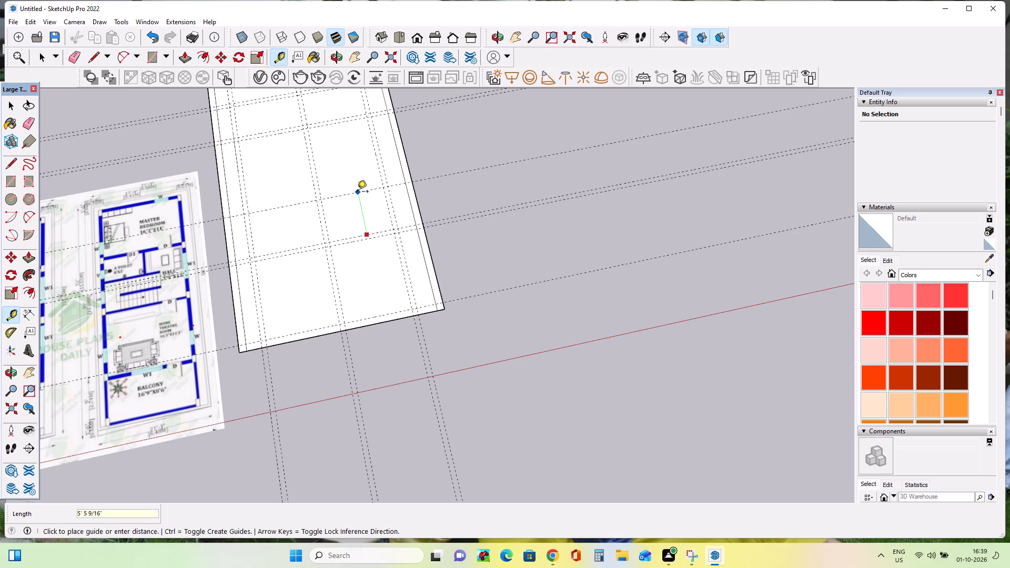
type("8'")
key("Return")
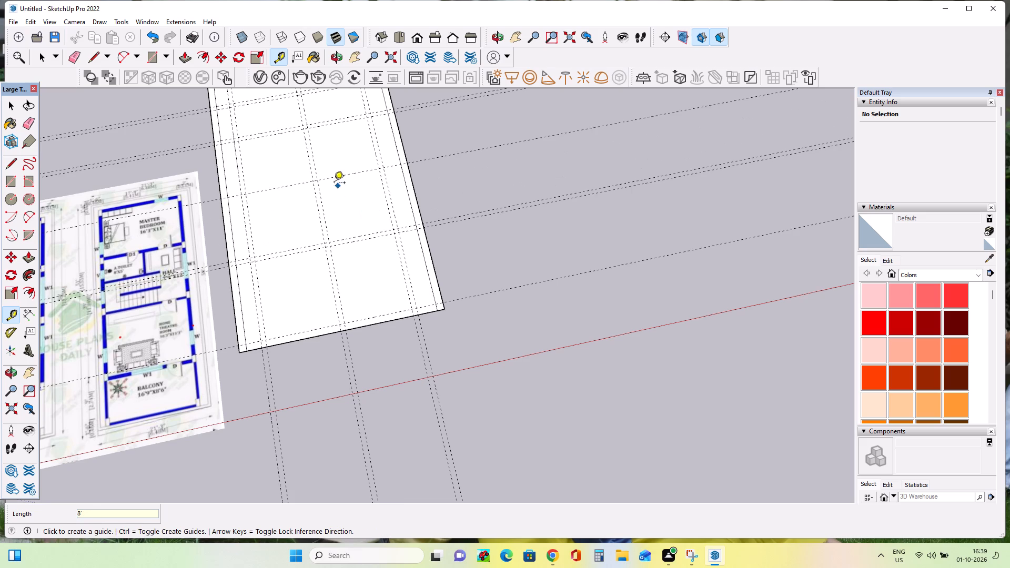
left_click(291, 184)
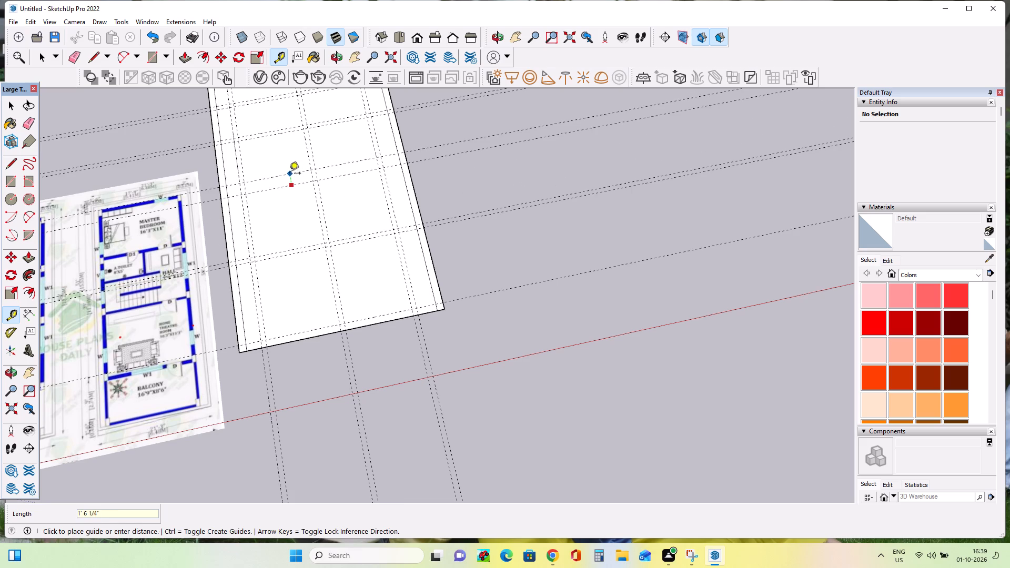
key("6")
key("shift+quotedbl")
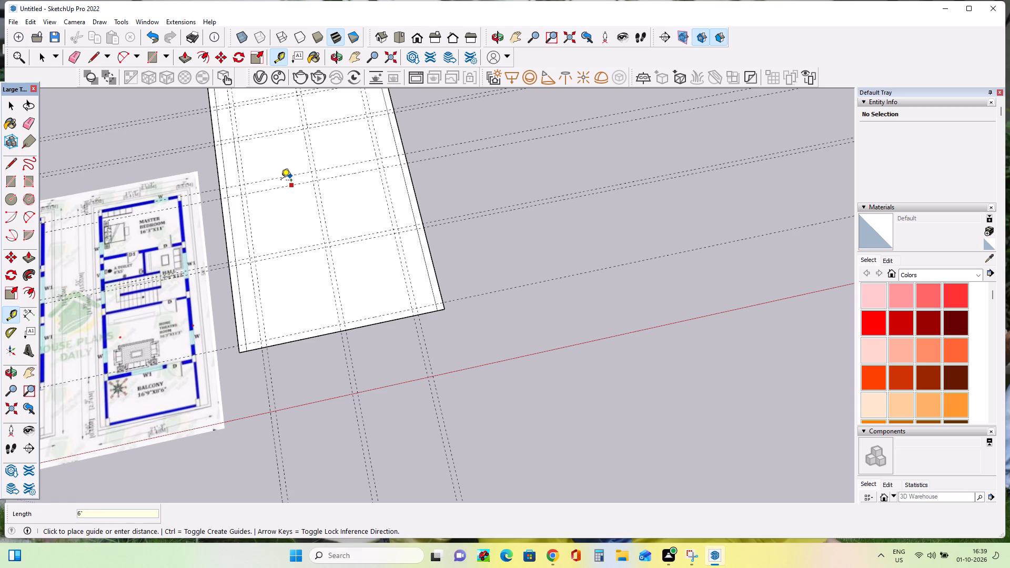
key("Return")
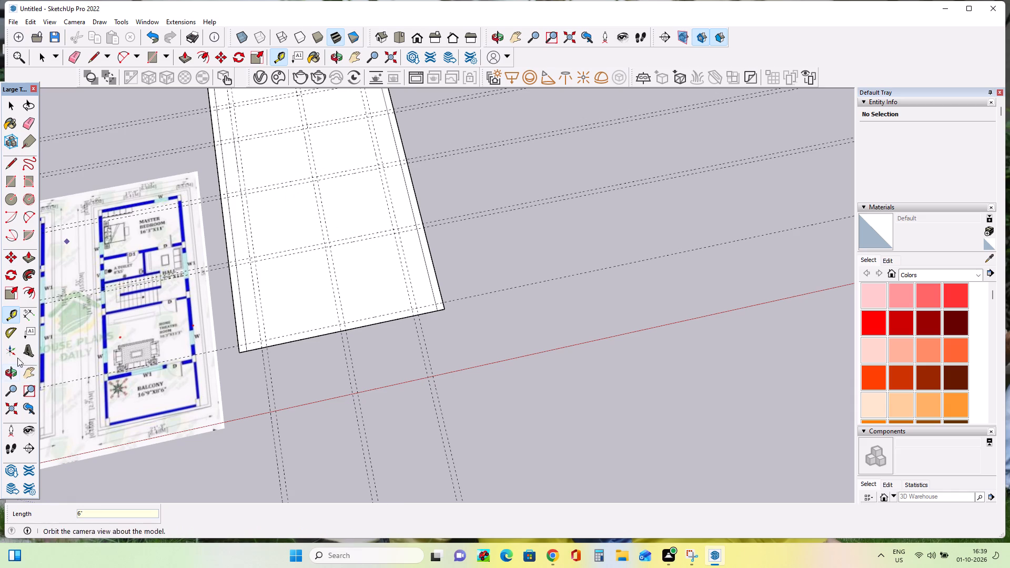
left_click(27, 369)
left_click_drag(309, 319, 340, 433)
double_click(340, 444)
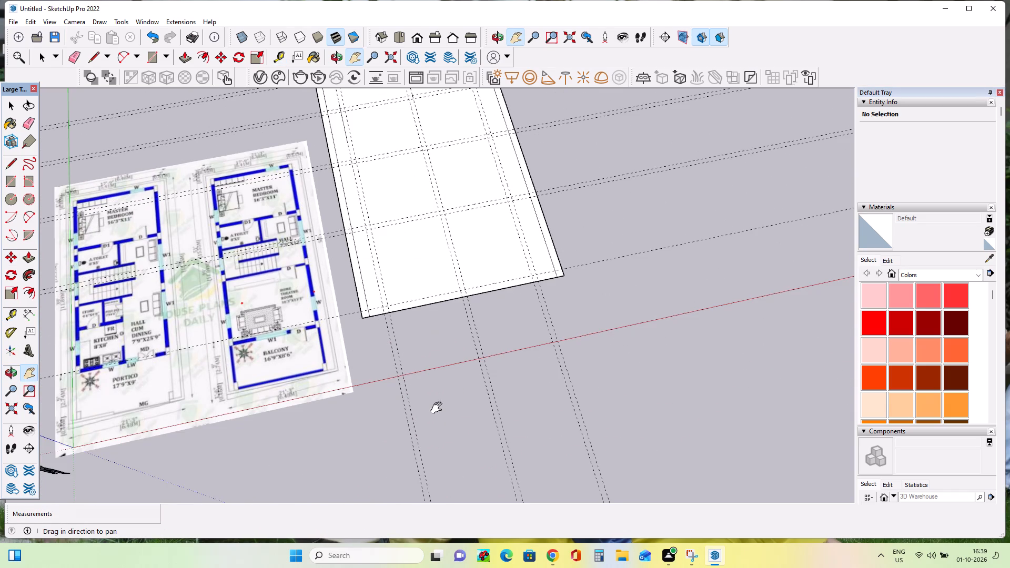
Review the guide layout along the whole slab, from its front edge to its rear edge, beside the floor plan.
left_click_drag(472, 323, 465, 363)
left_click_drag(464, 364, 460, 368)
left_click_drag(492, 322, 484, 359)
left_click_drag(483, 361, 477, 374)
left_click_drag(476, 378, 472, 392)
left_click_drag(472, 393, 483, 370)
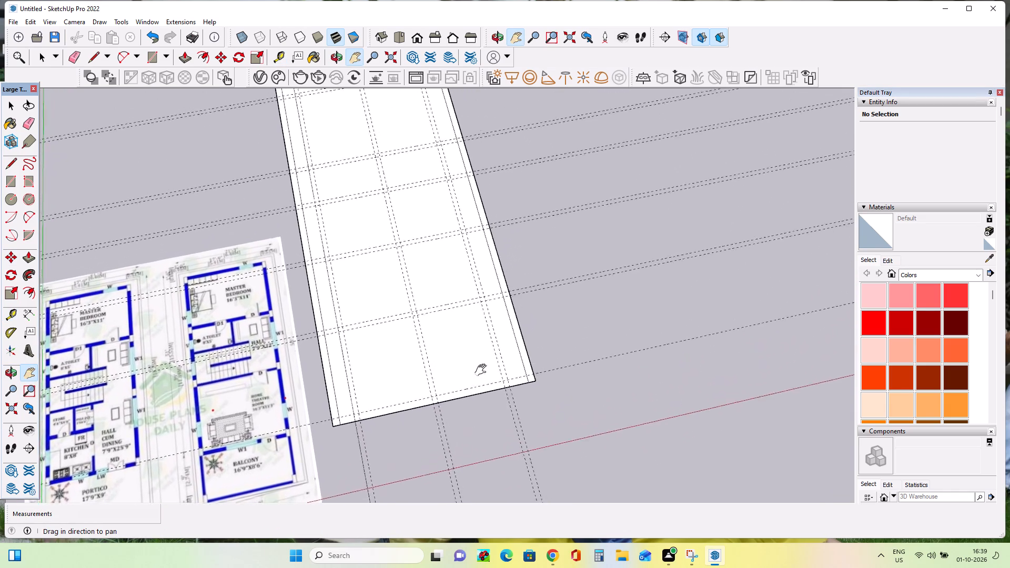
left_click_drag(483, 370, 513, 308)
triple_click(513, 310)
left_click(477, 348)
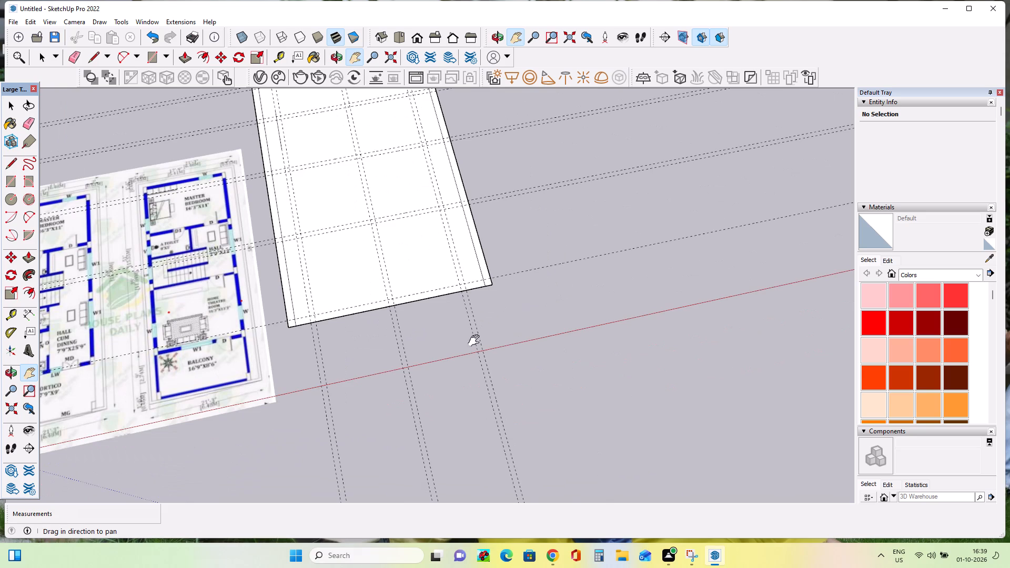
left_click_drag(437, 317, 439, 323)
left_click_drag(443, 332, 447, 339)
left_click(448, 341)
left_click_drag(410, 245, 494, 451)
left_click(496, 453)
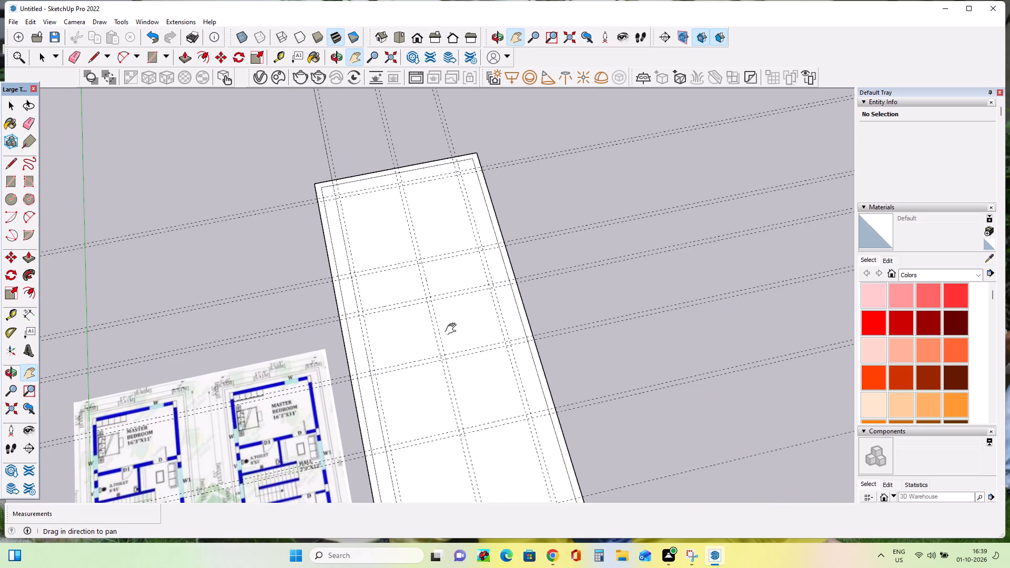
scroll(452, 328, "down", 4)
scroll(480, 435, "up", 1)
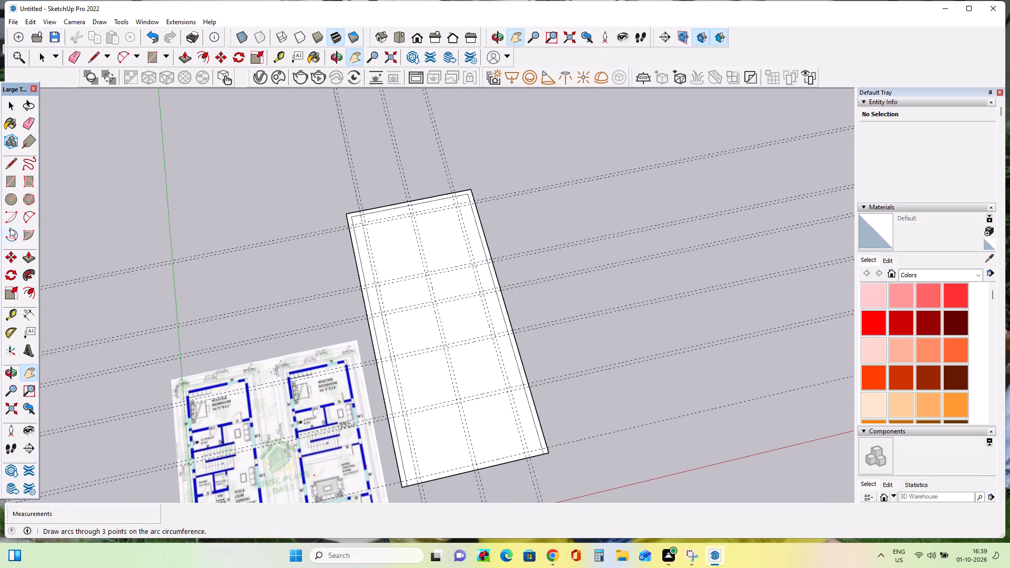
Move the floor plan image about 37' backward so it sits alongside the rear of the slab.
left_click(6, 109)
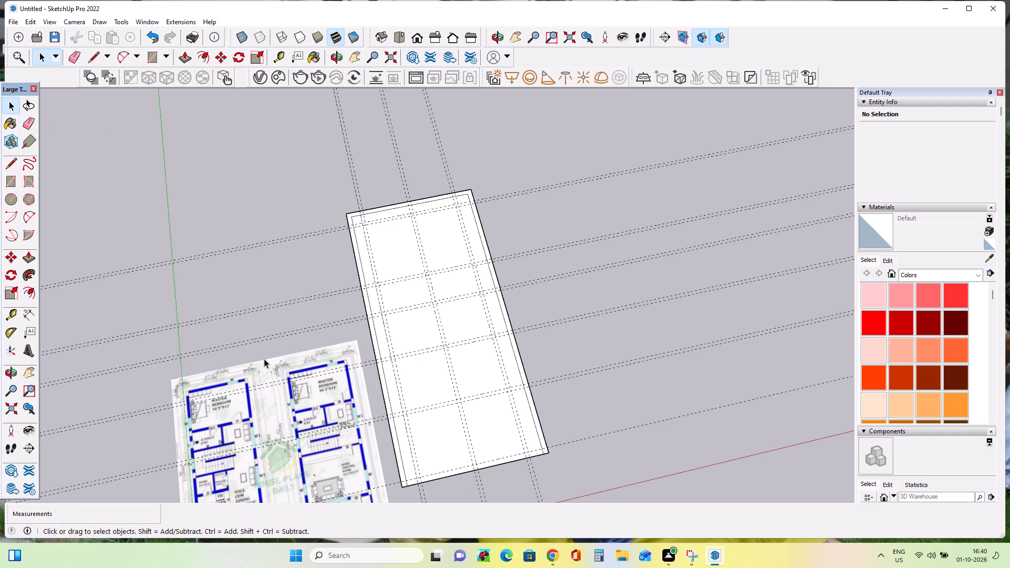
left_click(280, 388)
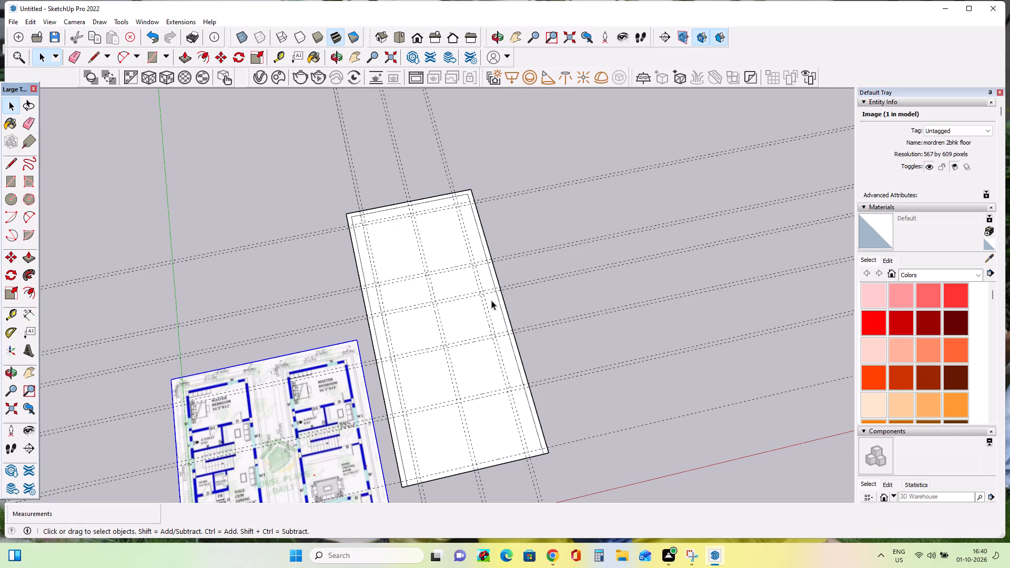
left_click(8, 258)
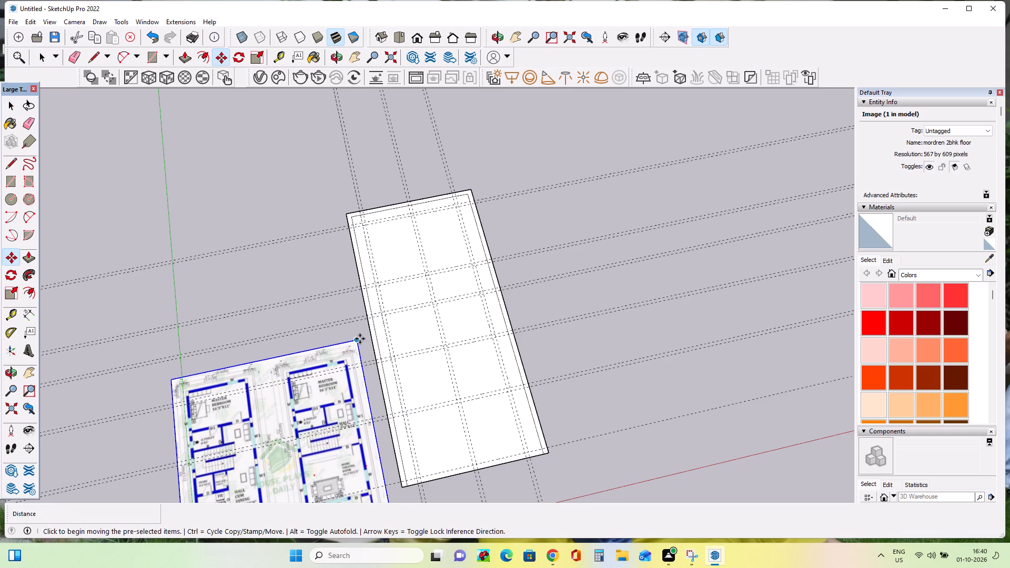
left_click(360, 339)
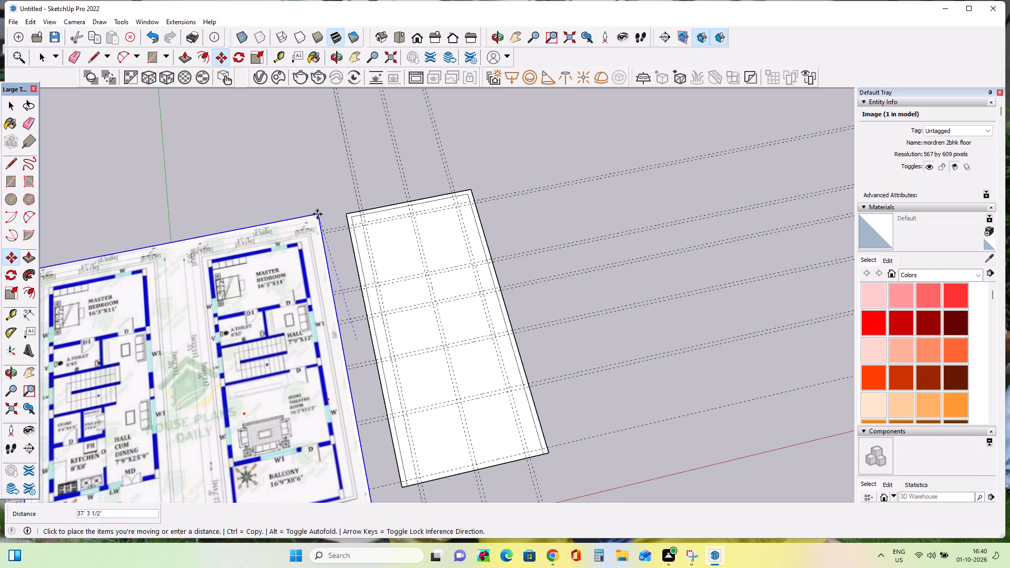
left_click(325, 212)
Draw a 16' by 11'6" rectangle between the guides at the slab's rear for the master bedroom.
scroll(451, 350, "up", 1)
middle_click_drag(451, 350, 373, 250)
middle_click_drag(375, 244, 441, 367)
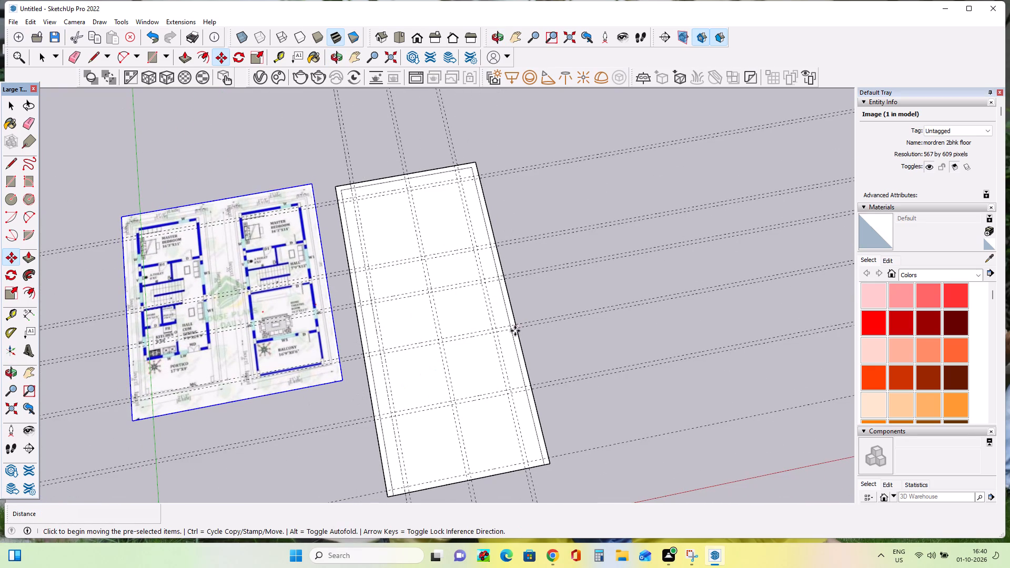
scroll(394, 331, "up", 2)
scroll(398, 324, "down", 4)
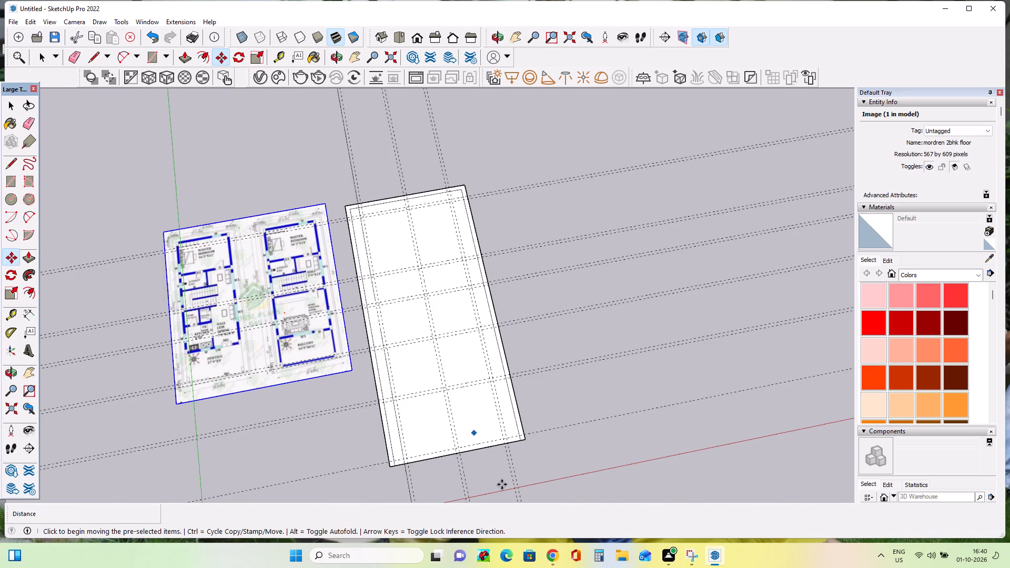
scroll(476, 463, "up", 5)
scroll(475, 459, "down", 4)
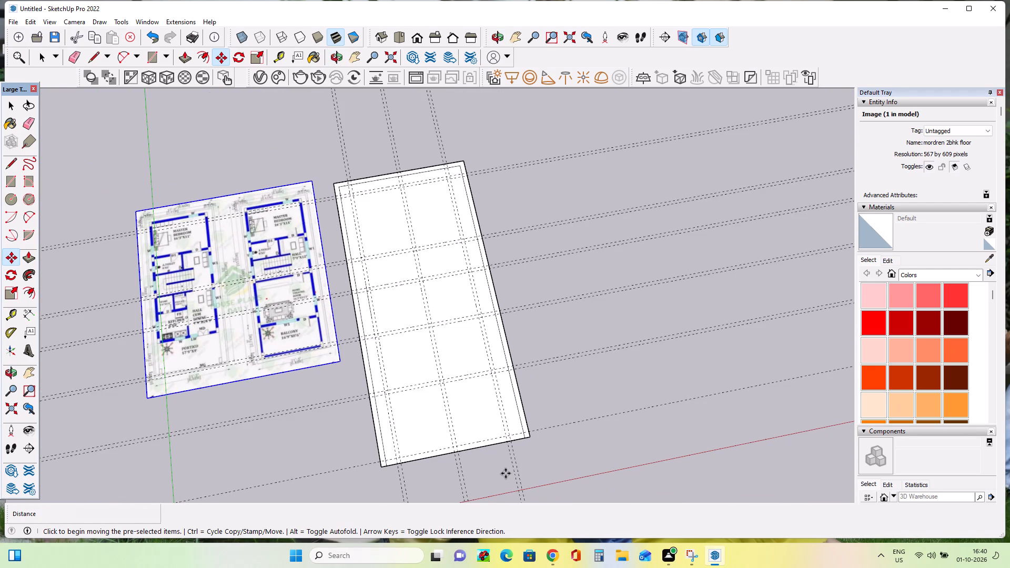
left_click(12, 181)
scroll(406, 249, "up", 3)
middle_click_drag(418, 228, 426, 238)
scroll(426, 238, "down", 2)
scroll(373, 215, "up", 2)
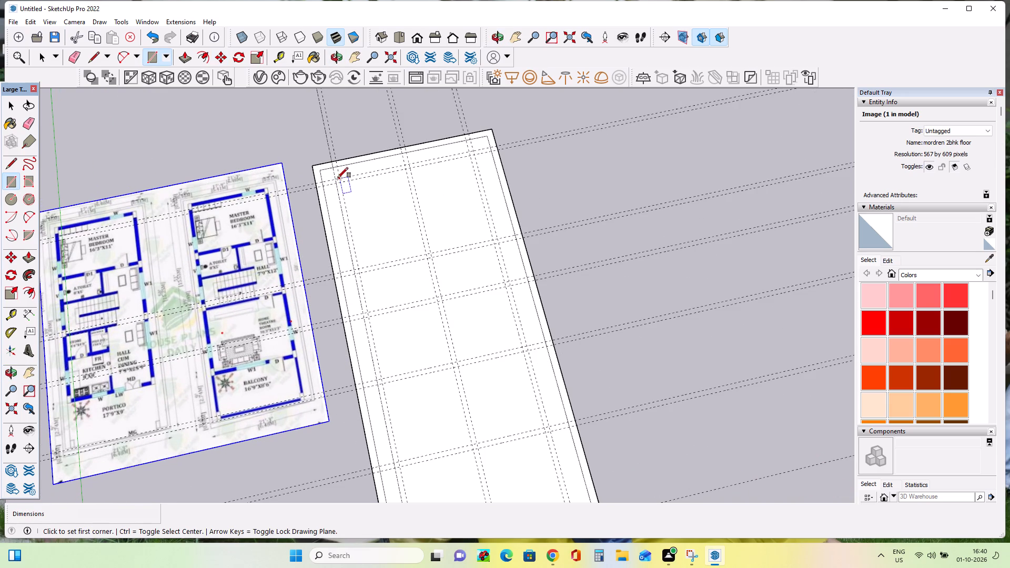
left_click(336, 180)
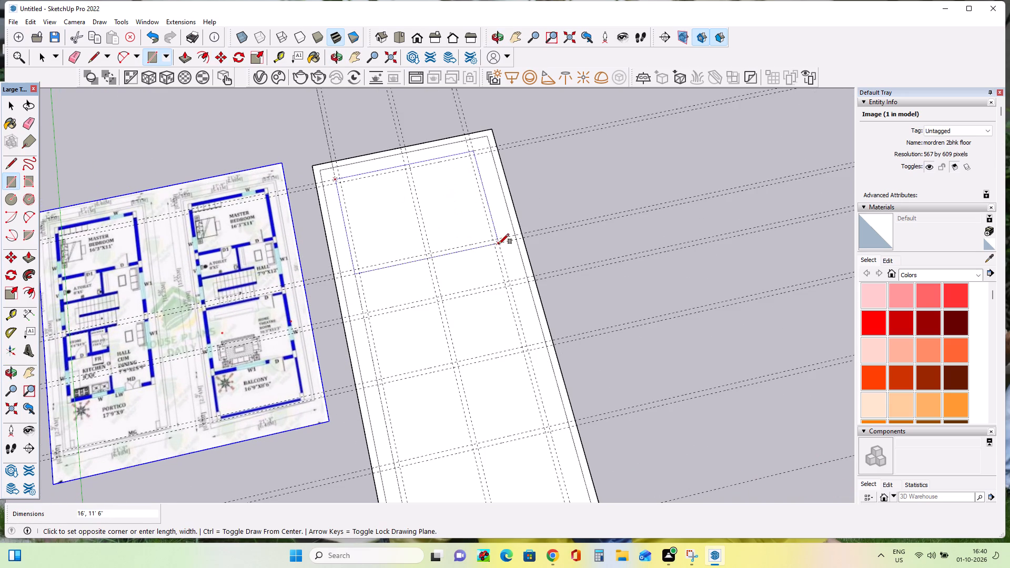
double_click(500, 244)
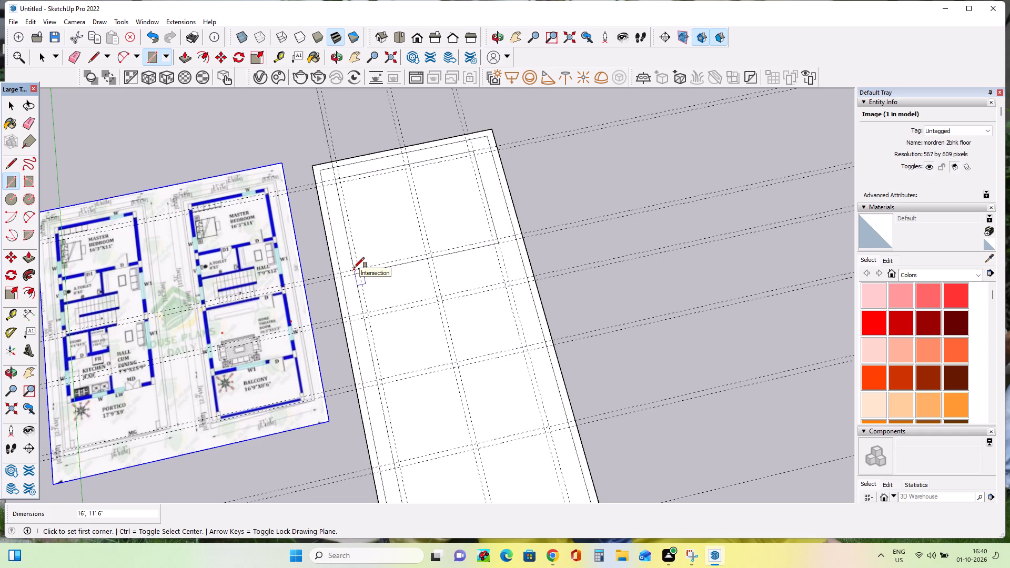
Draw 16' by 11' and 15' by 10'6" rectangles inside the master bedroom outline for its wall thickness.
left_click(354, 268)
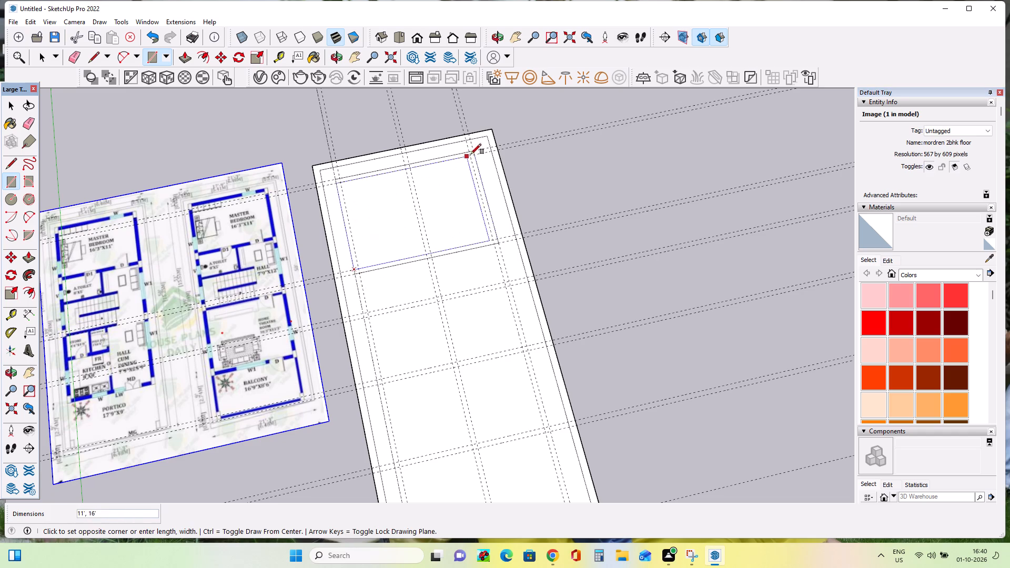
double_click(473, 153)
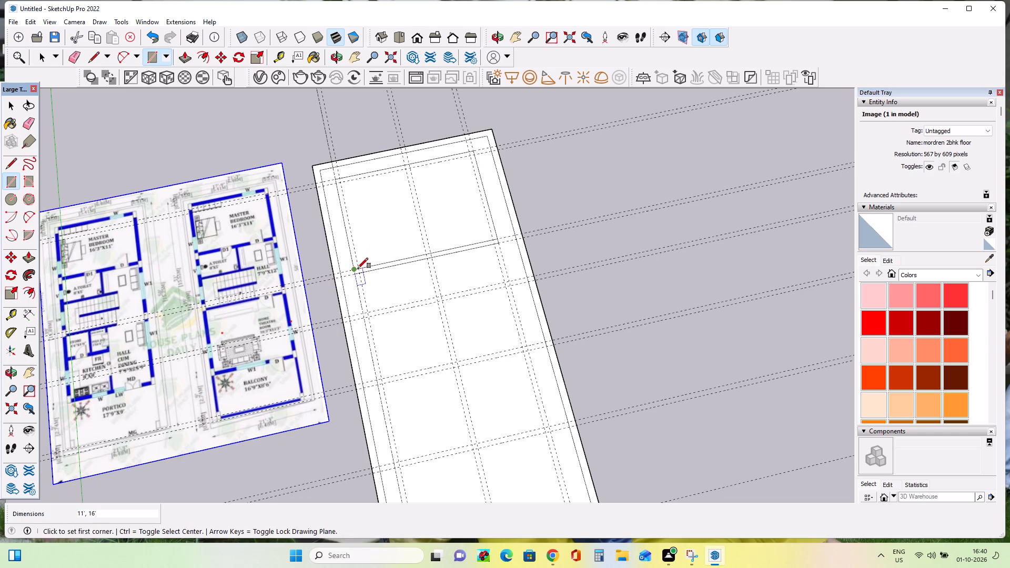
left_click(361, 269)
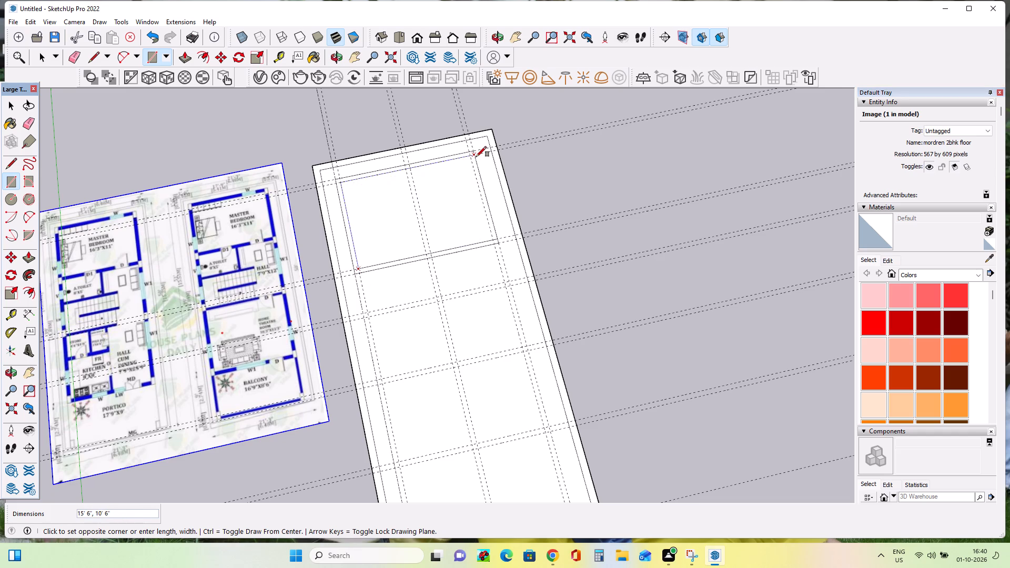
left_click(470, 158)
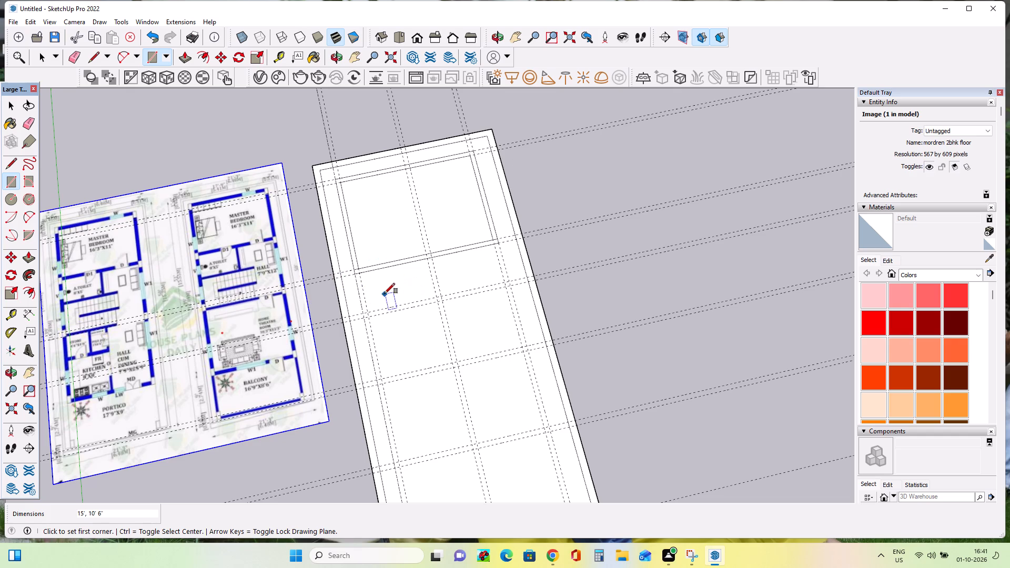
Draw the toilet in front of the master bedroom as a rectangle about 8'10" by 5', with an 8' by 4'6" rectangle inside.
left_click(363, 317)
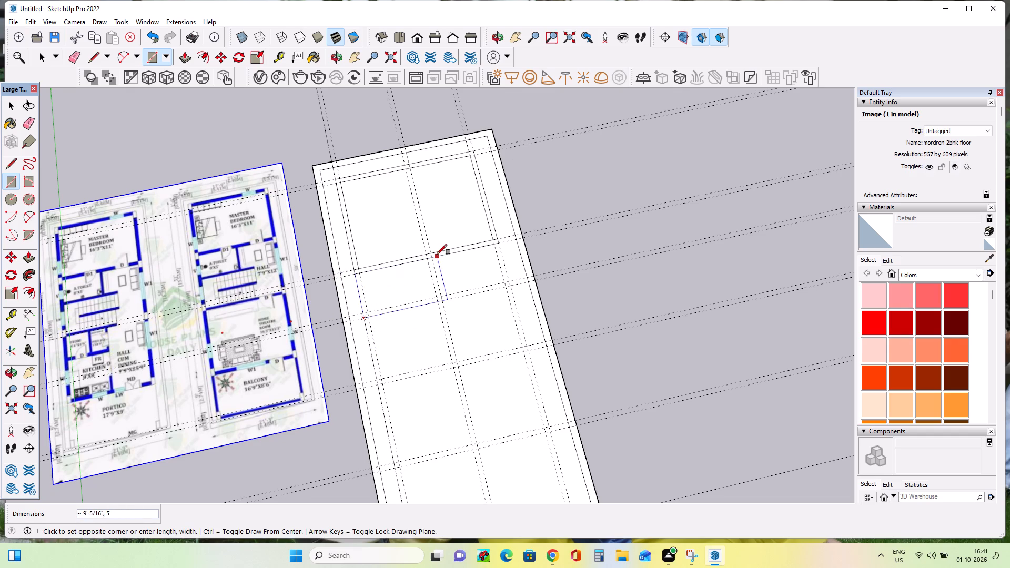
left_click(433, 255)
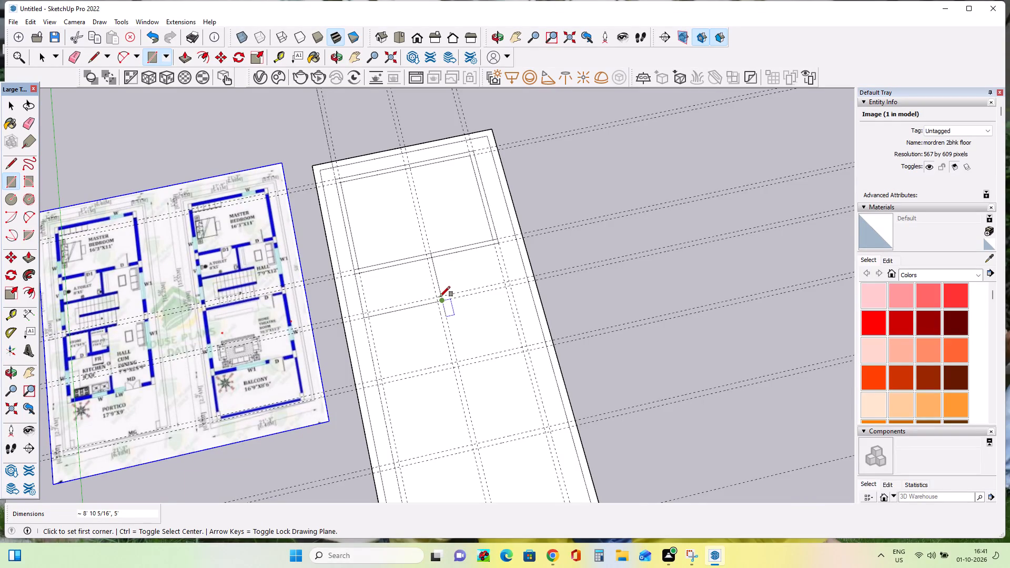
scroll(440, 297, "up", 6)
left_click(444, 297)
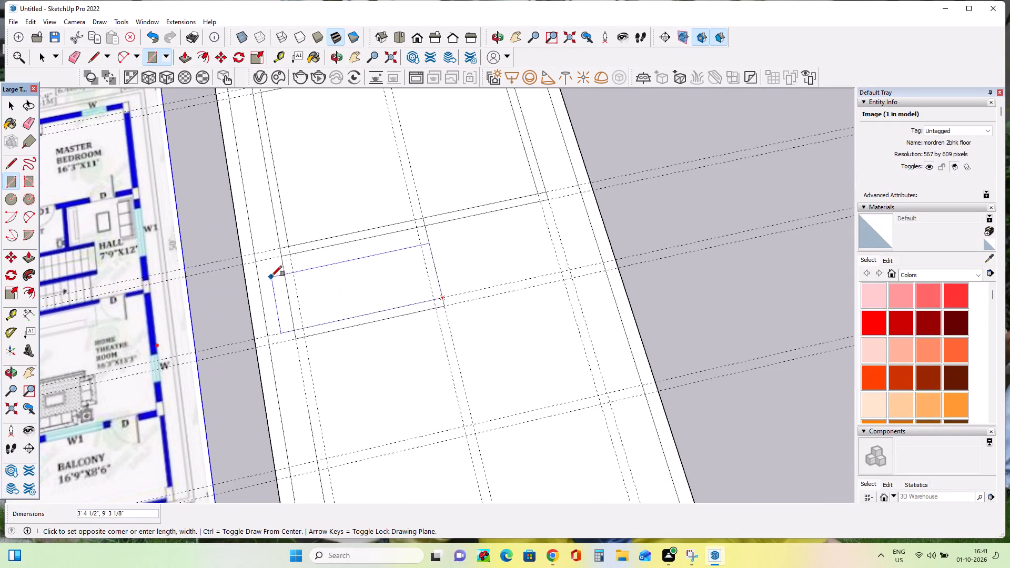
left_click(293, 255)
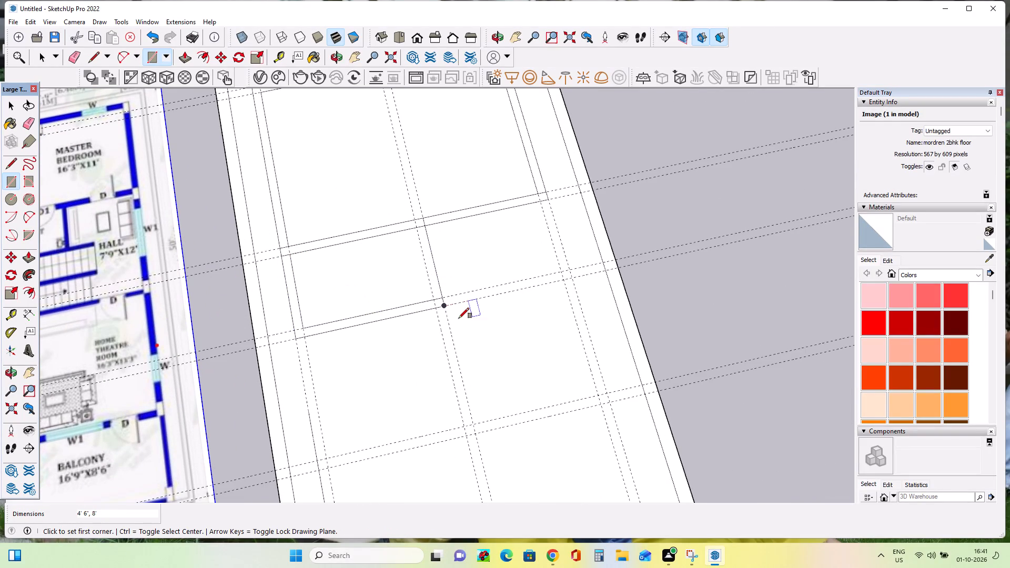
Examine the kitchen, store, puja room and hall on the ground-floor plan and compare their layout with the slab's guides.
scroll(459, 318, "down", 8)
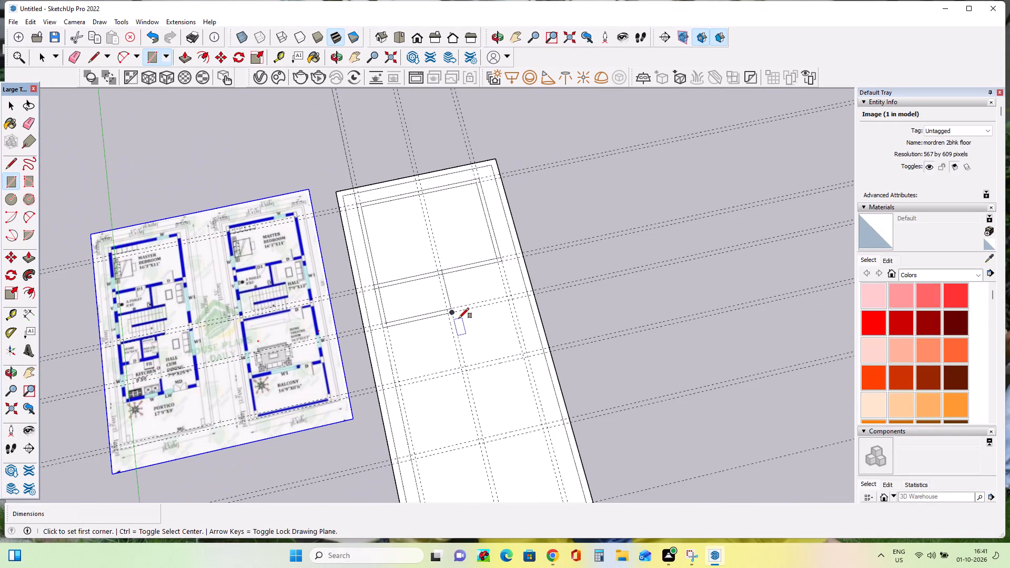
scroll(459, 318, "up", 2)
scroll(459, 370, "down", 2)
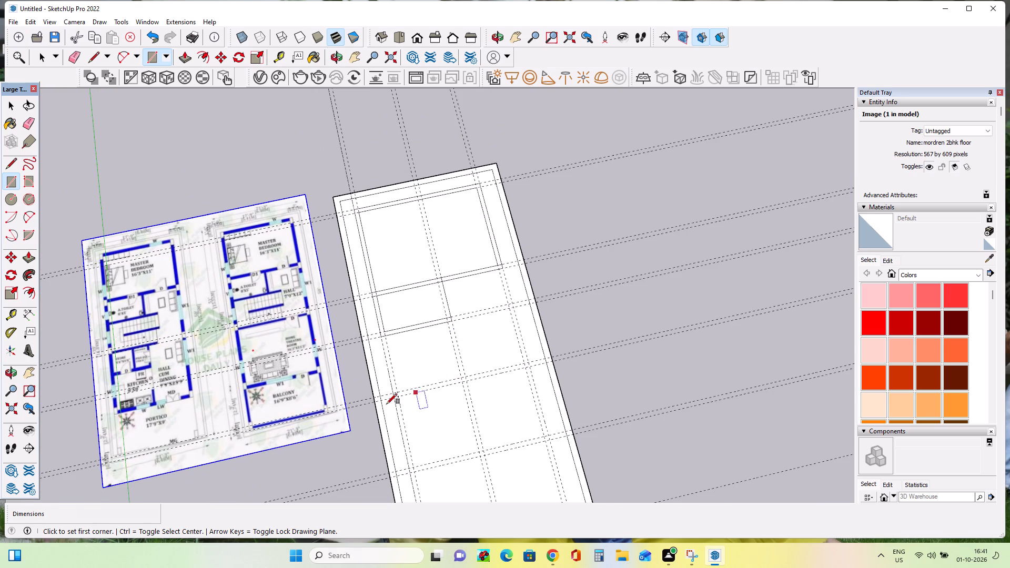
scroll(380, 412, "up", 2)
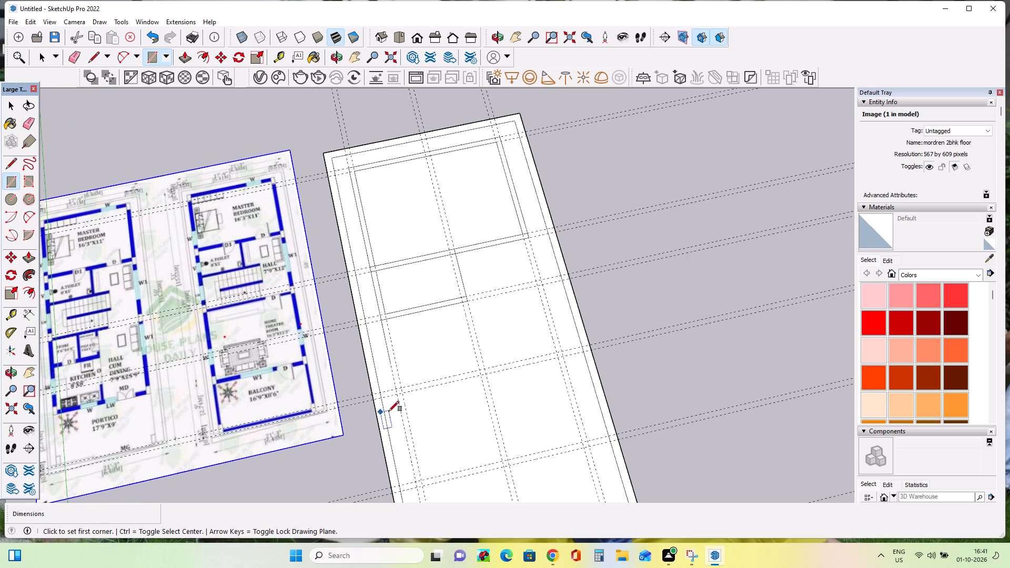
scroll(407, 408, "down", 4)
scroll(410, 452, "up", 3)
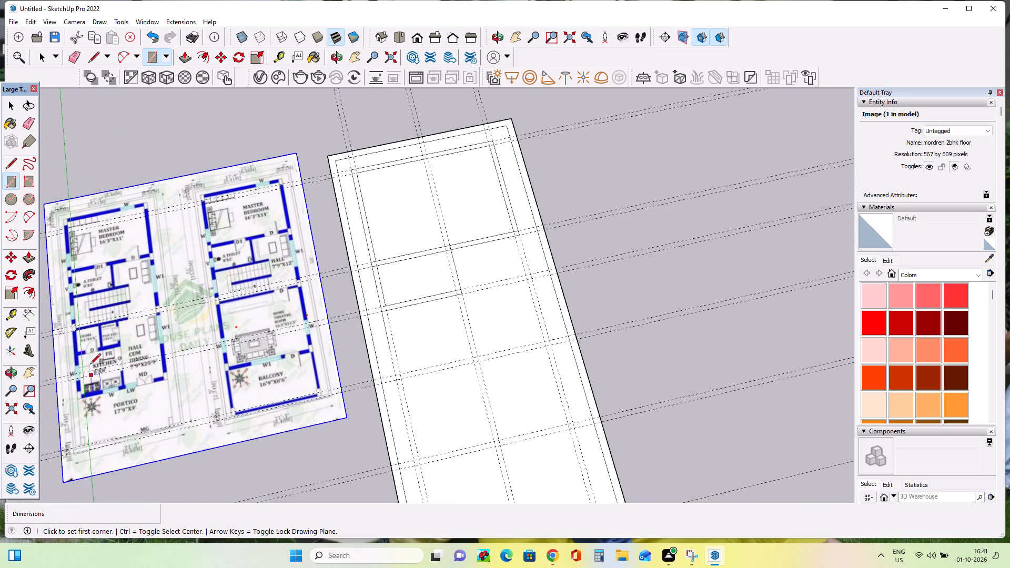
scroll(92, 362, "up", 13)
scroll(109, 361, "down", 4)
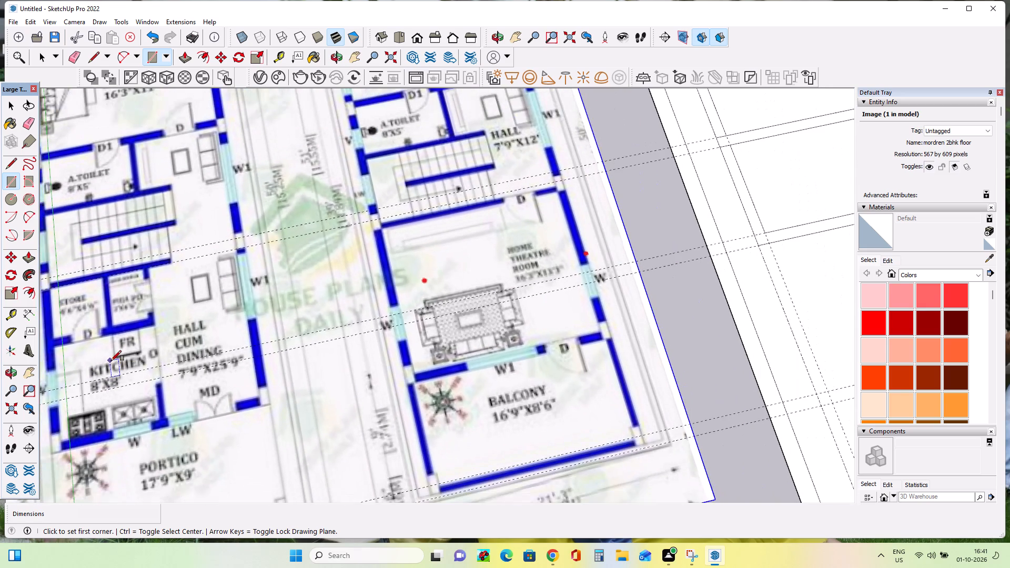
scroll(112, 361, "down", 3)
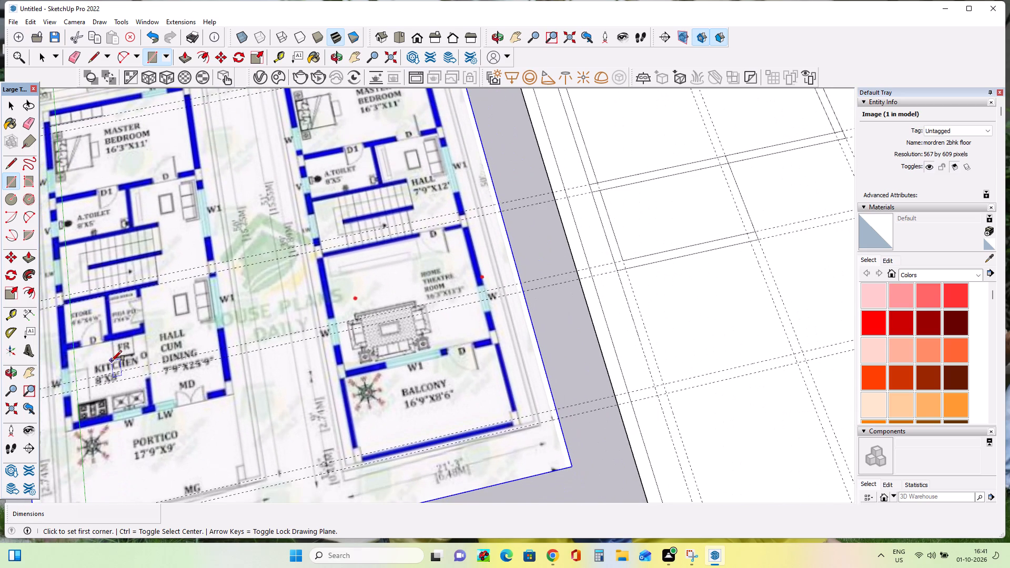
scroll(93, 358, "up", 1)
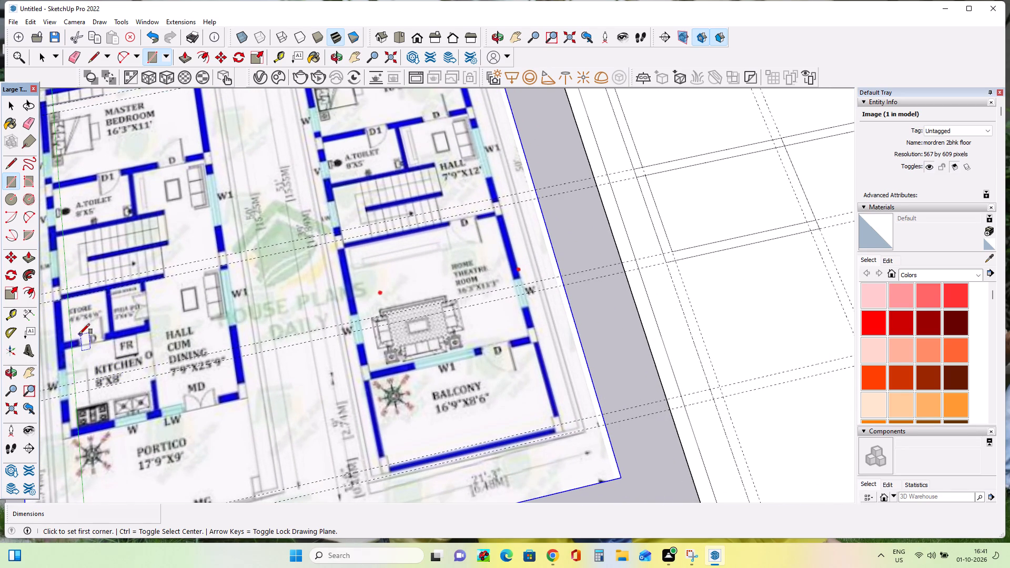
scroll(79, 334, "up", 8)
scroll(79, 334, "down", 4)
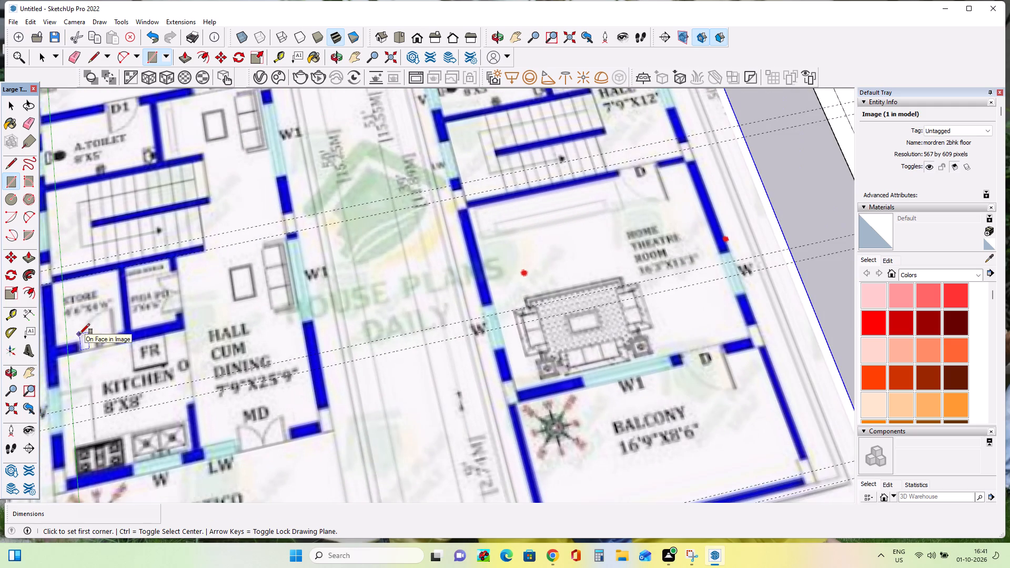
scroll(79, 334, "down", 9)
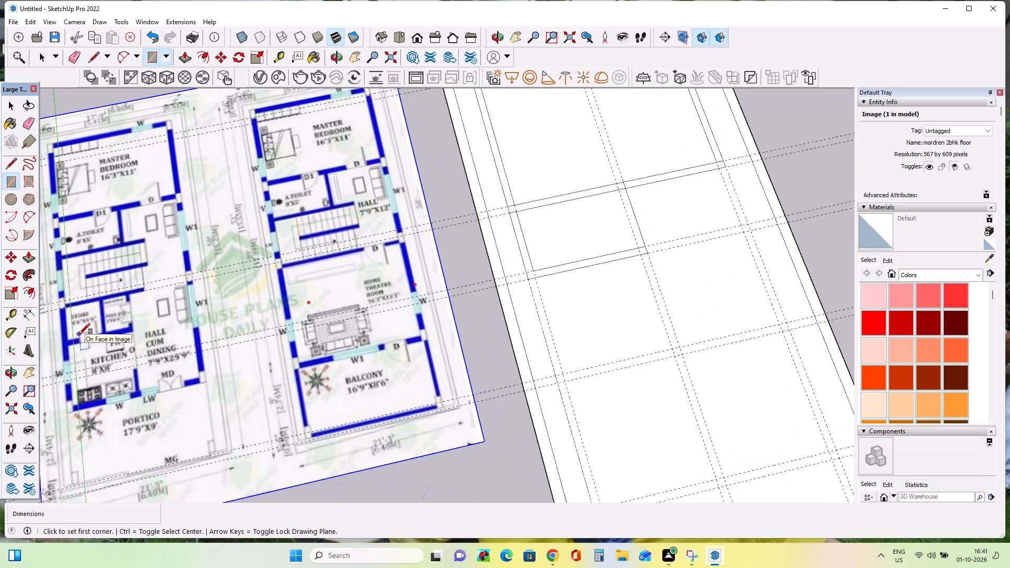
scroll(79, 334, "down", 1)
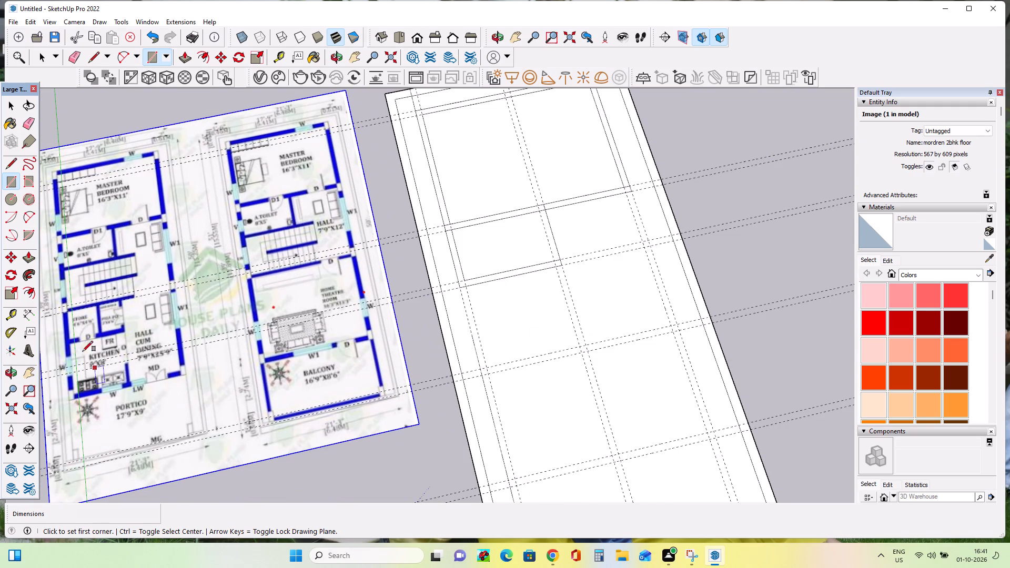
scroll(56, 317, "up", 13)
scroll(111, 340, "down", 1)
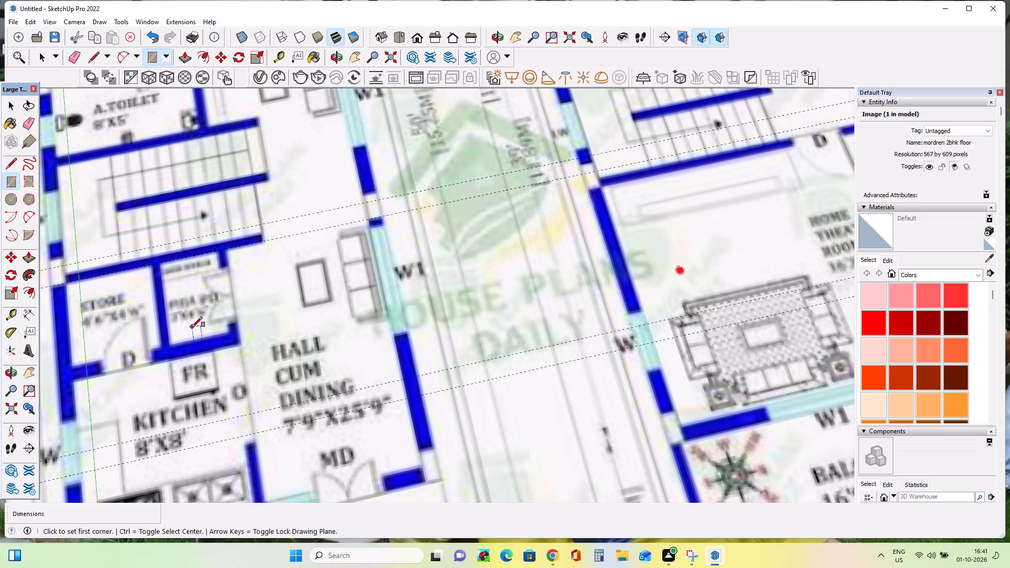
scroll(185, 329, "up", 8)
scroll(207, 324, "down", 4)
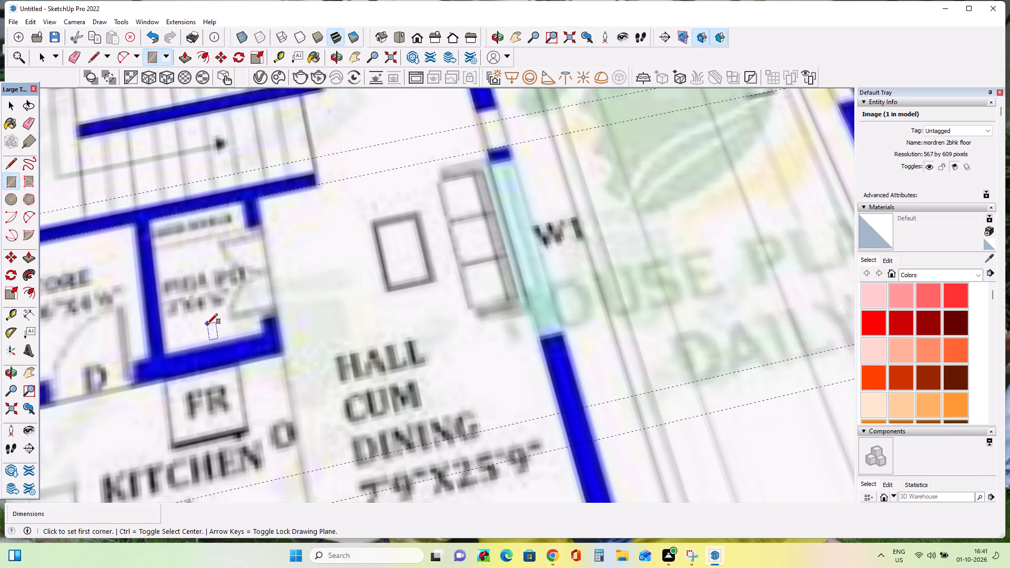
scroll(207, 324, "down", 20)
scroll(482, 359, "down", 5)
scroll(540, 405, "up", 6)
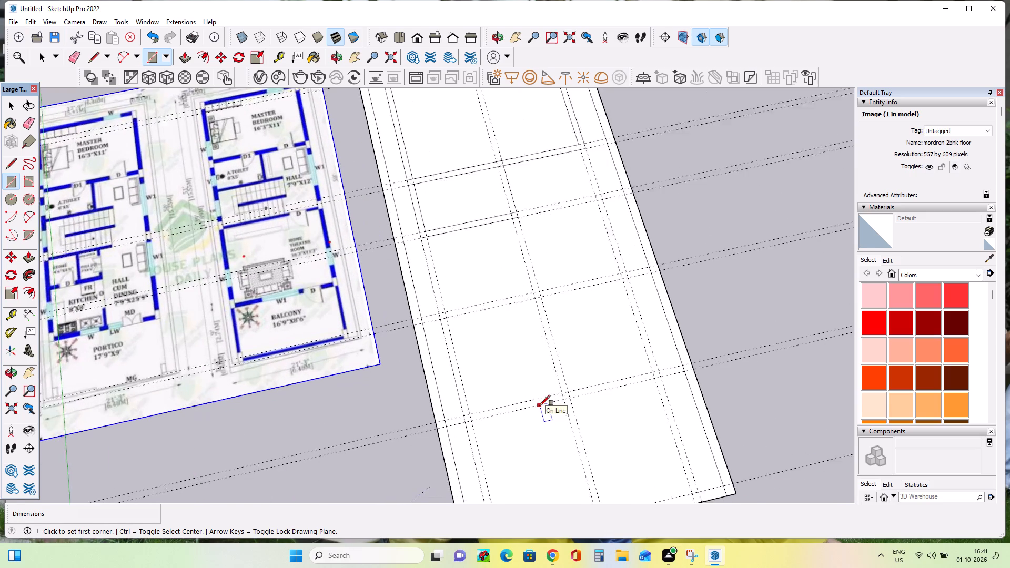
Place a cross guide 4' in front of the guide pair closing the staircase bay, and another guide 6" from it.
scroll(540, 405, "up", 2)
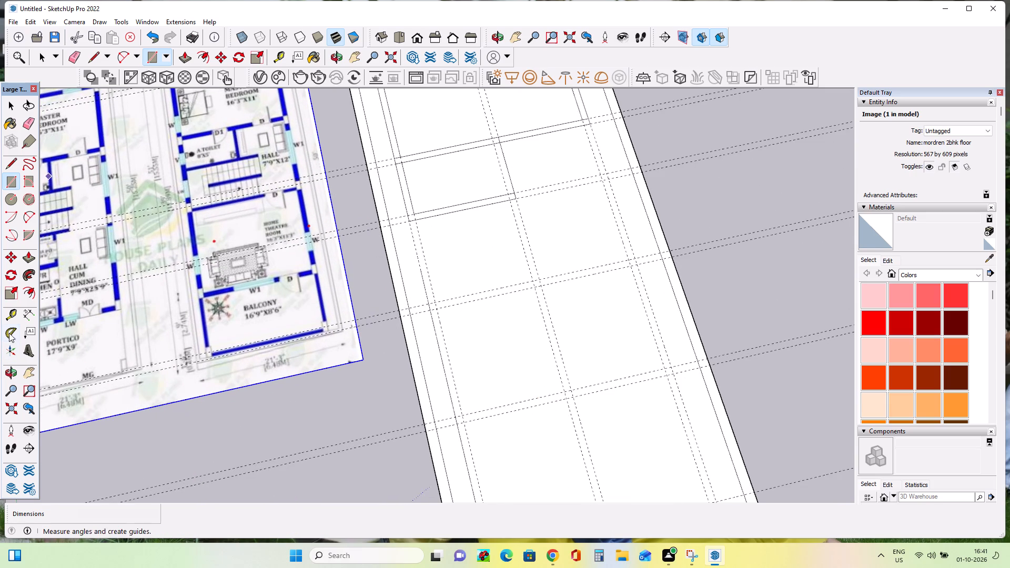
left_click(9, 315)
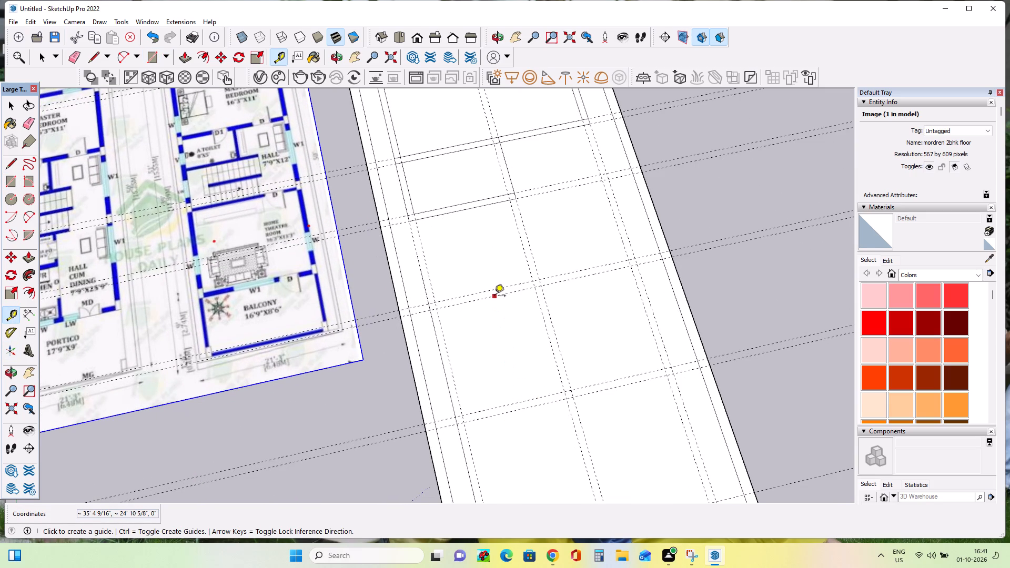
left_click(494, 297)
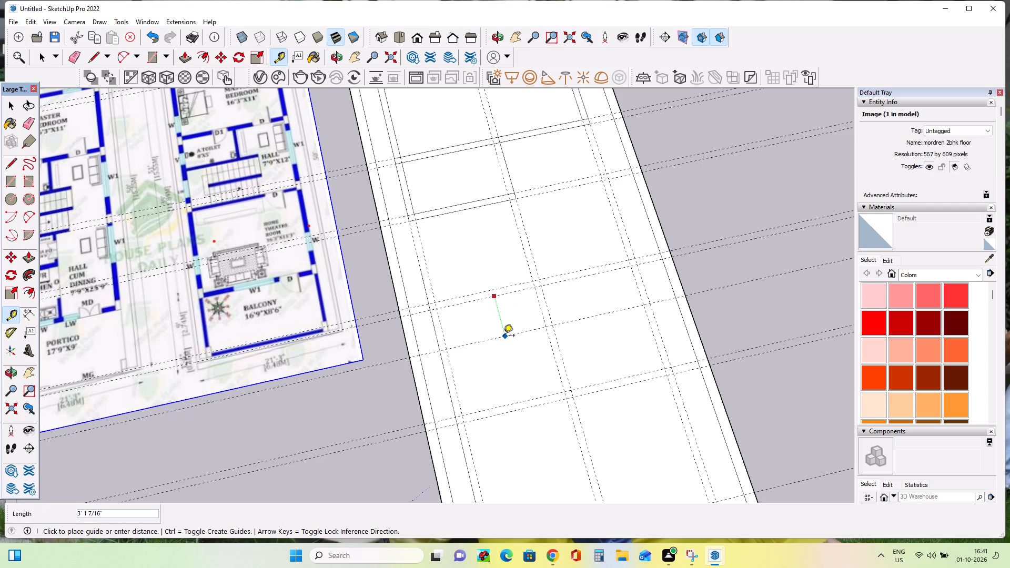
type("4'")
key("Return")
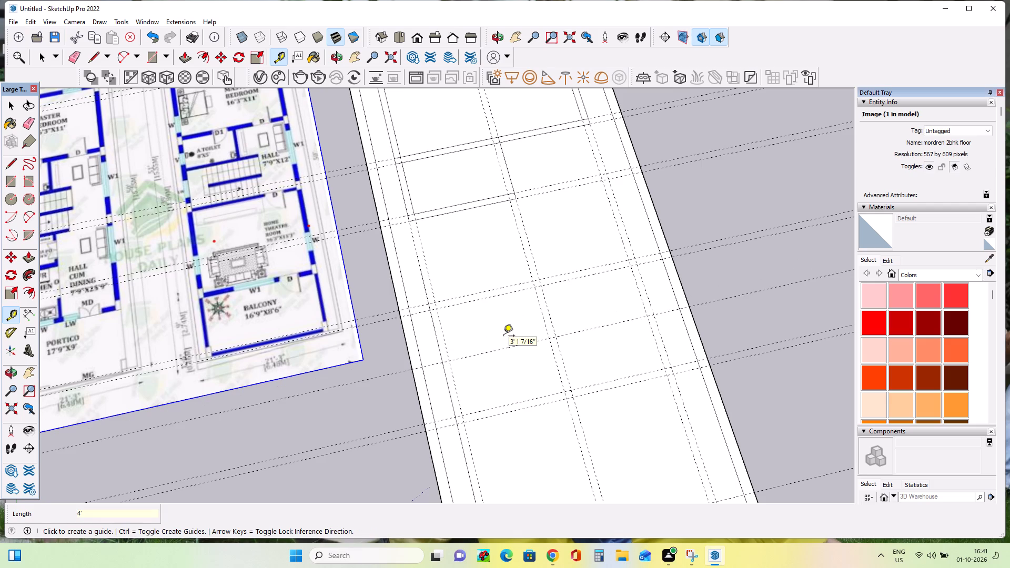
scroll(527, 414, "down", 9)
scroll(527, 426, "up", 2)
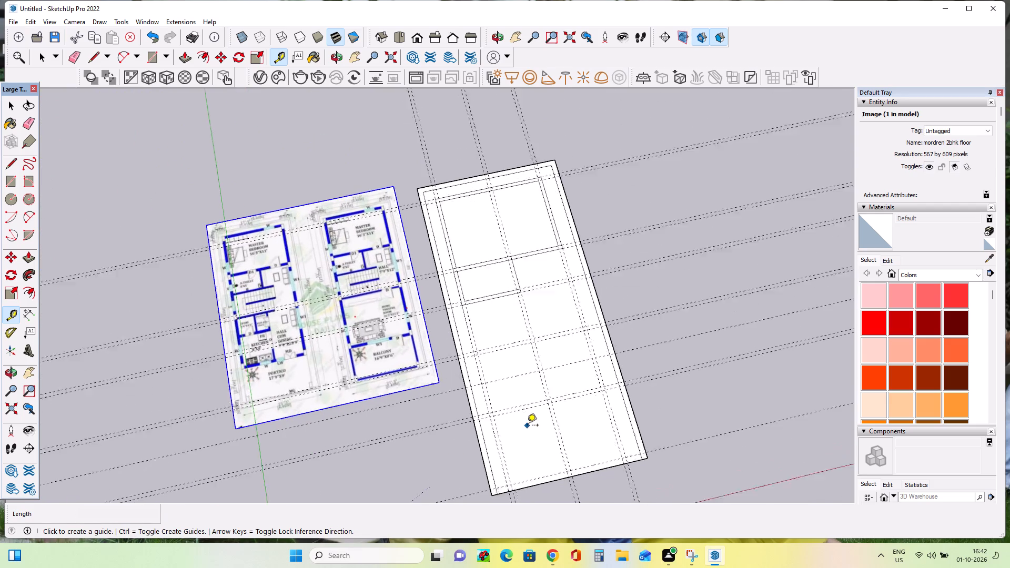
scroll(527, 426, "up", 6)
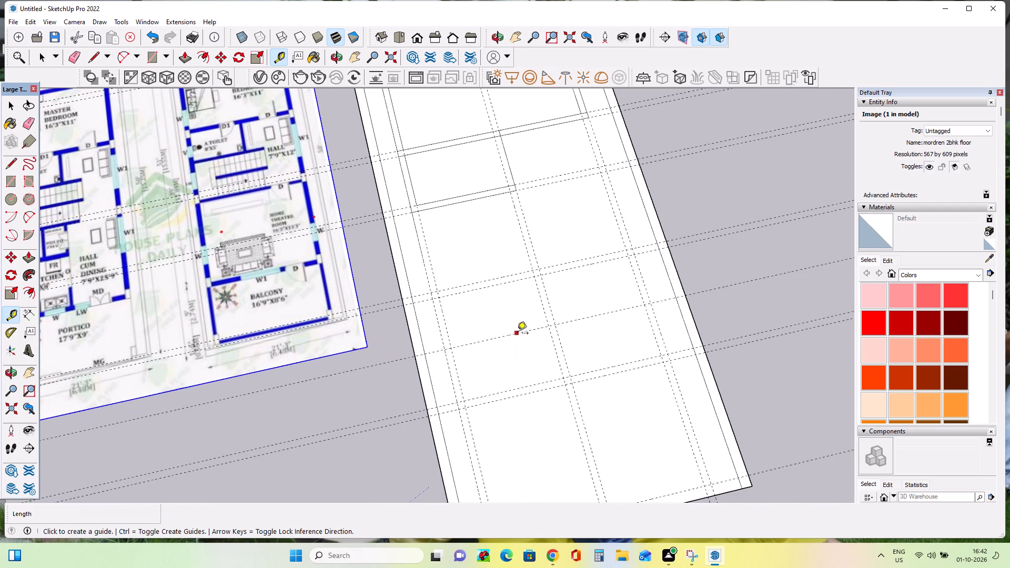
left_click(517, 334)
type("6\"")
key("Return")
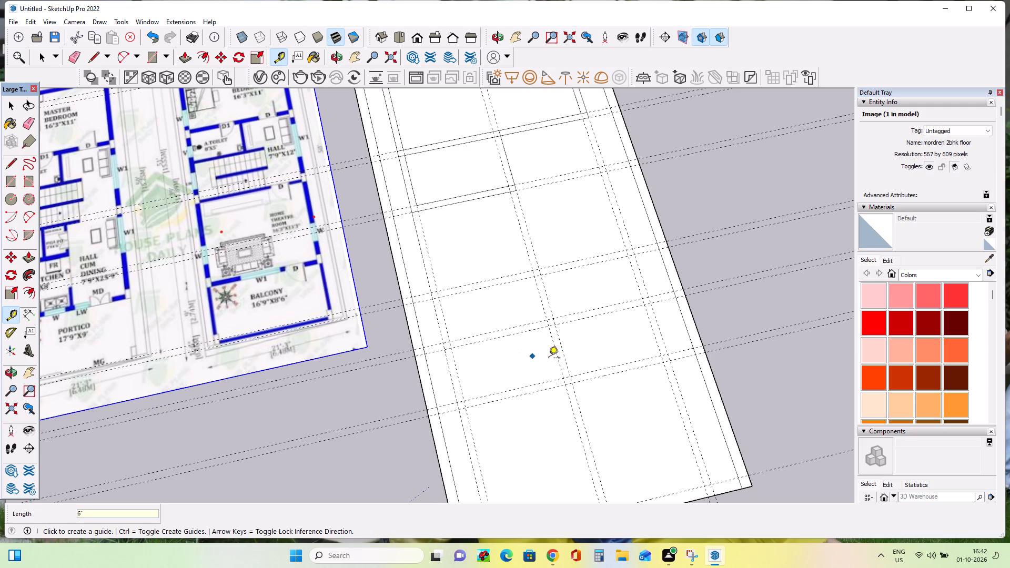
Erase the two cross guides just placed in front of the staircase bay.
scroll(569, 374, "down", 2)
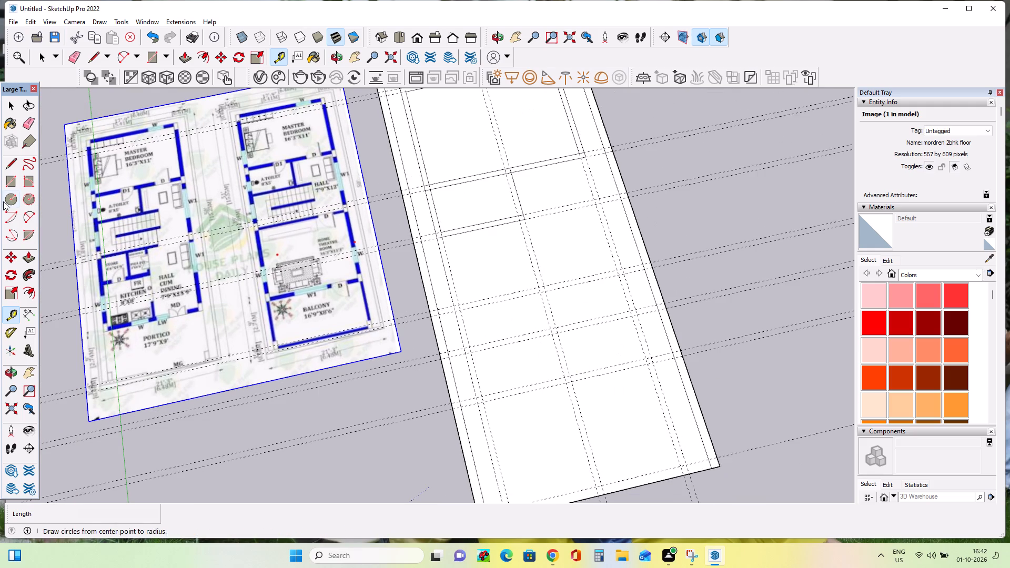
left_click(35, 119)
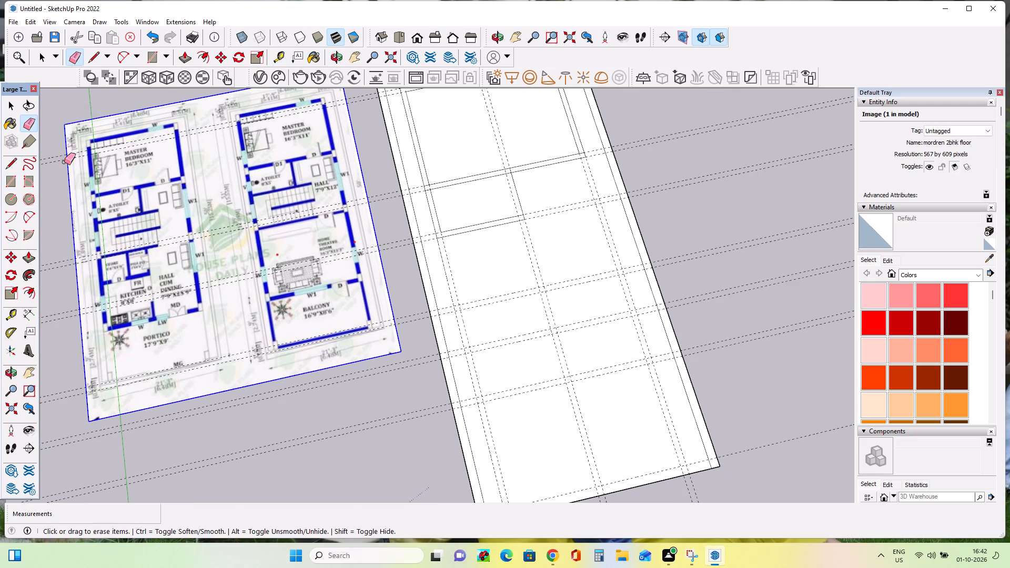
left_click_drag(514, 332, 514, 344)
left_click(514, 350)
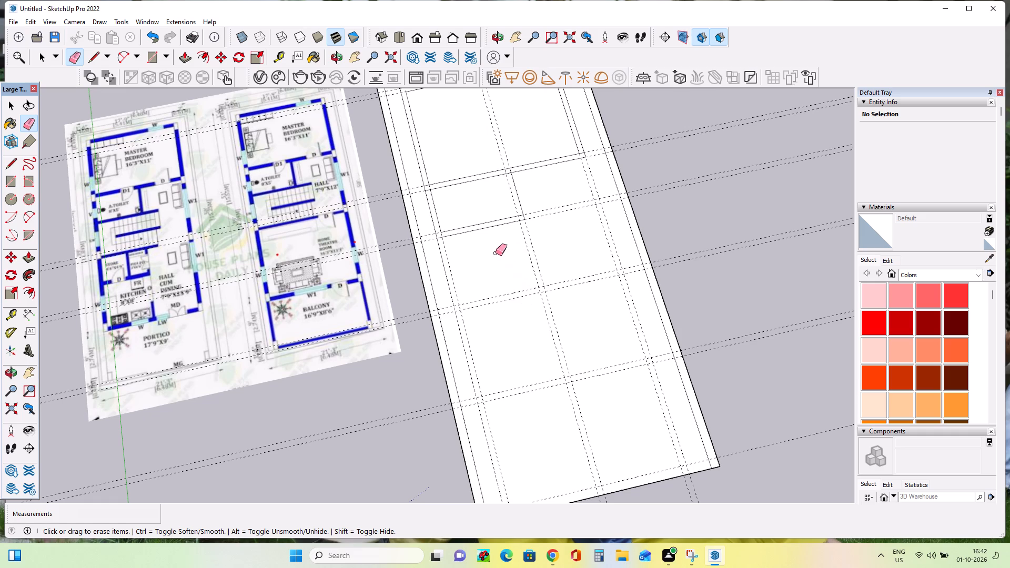
Erase the pair of cross guides across the front half of the slab, in front of the staircase bay.
scroll(496, 253, "down", 14)
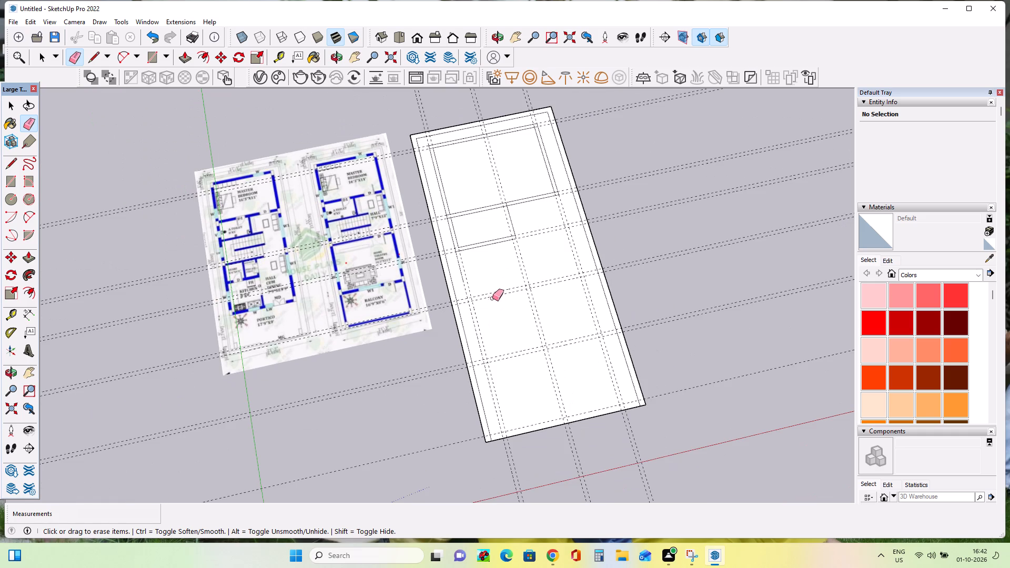
scroll(493, 296, "up", 3)
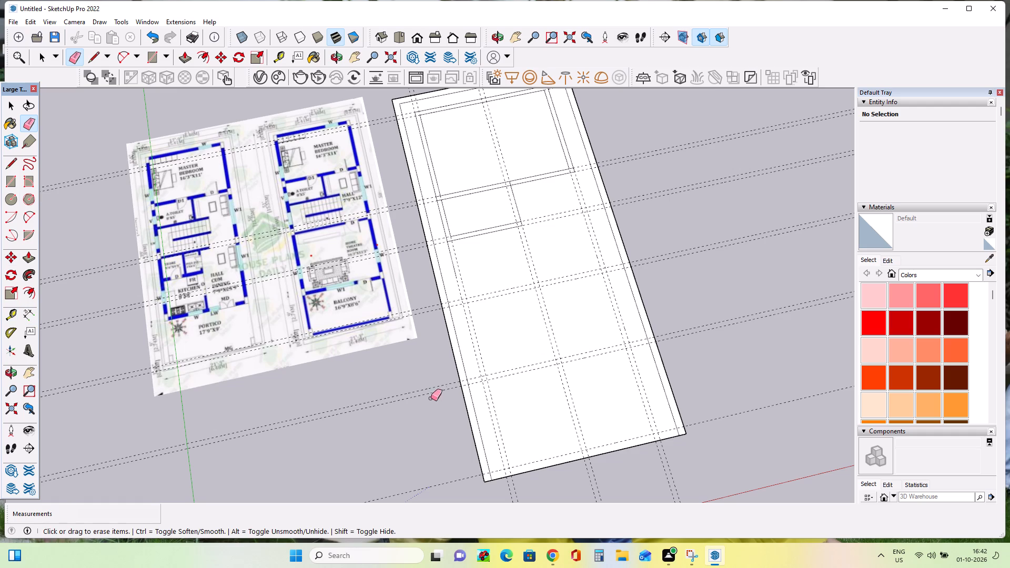
left_click_drag(540, 358, 541, 384)
left_click(541, 392)
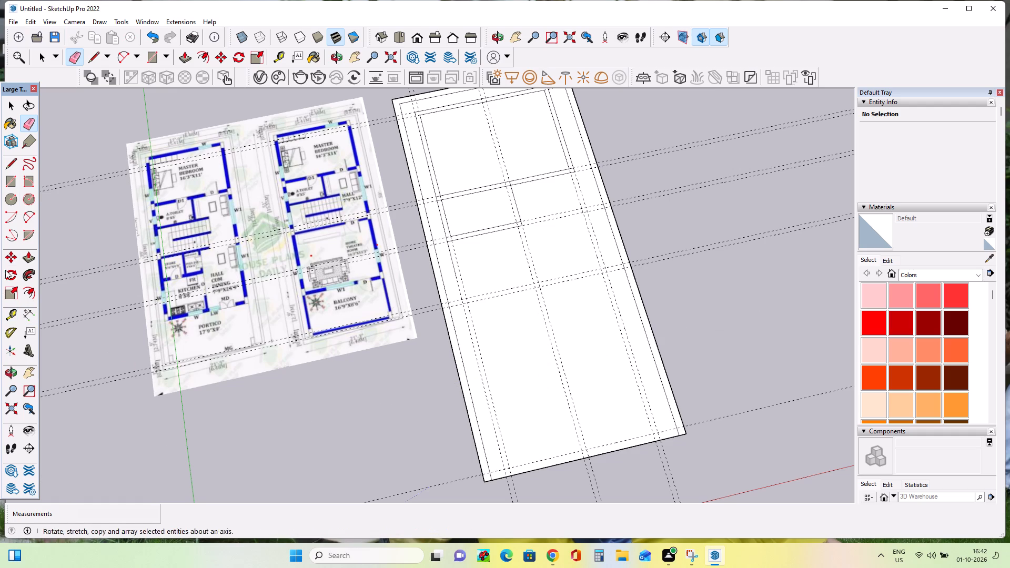
Place a cross guide 4' in front of the staircase bay's guide pair, and another 6" behind it.
left_click(11, 317)
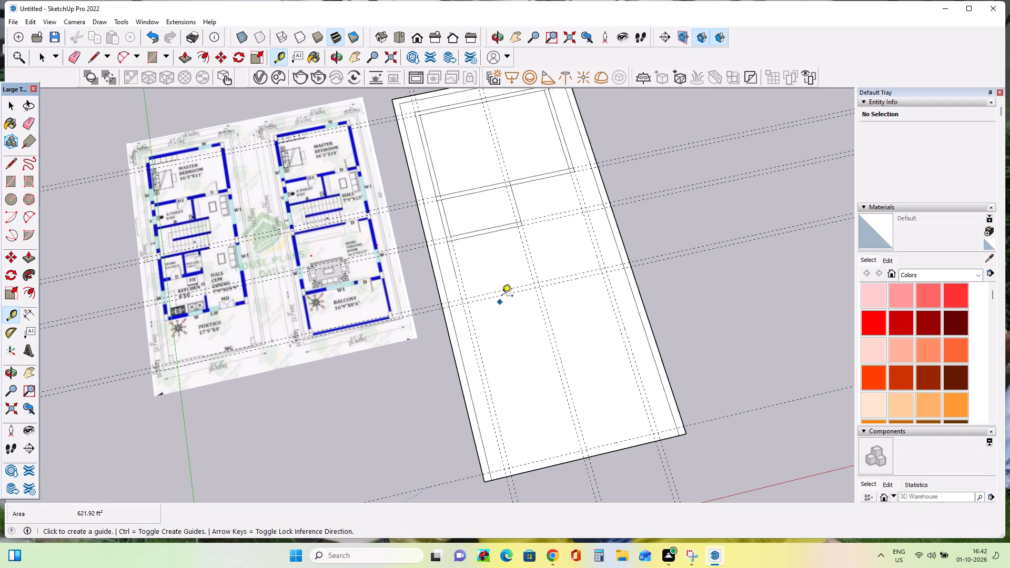
left_click(502, 296)
type("4'")
key("Return")
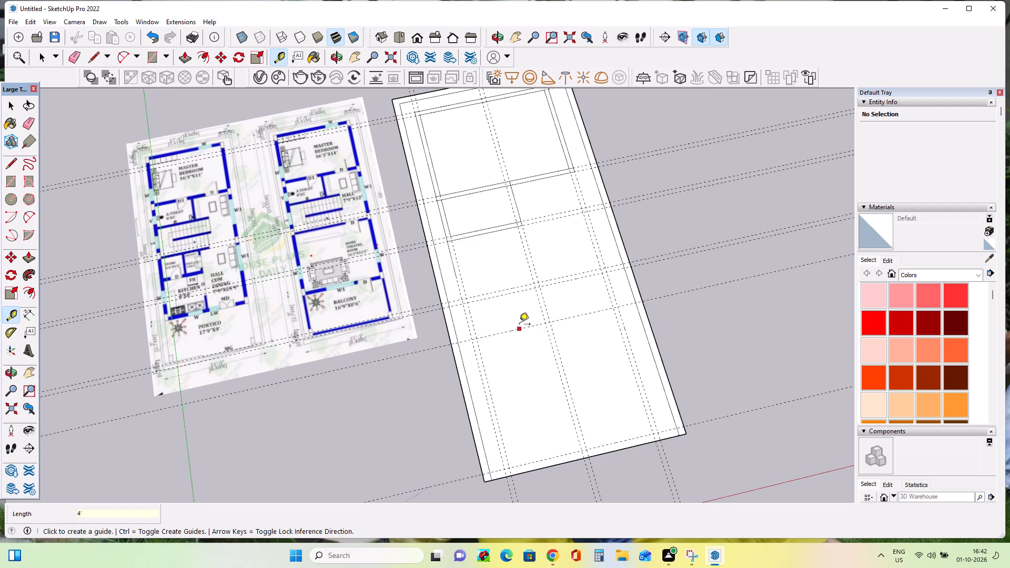
left_click(519, 328)
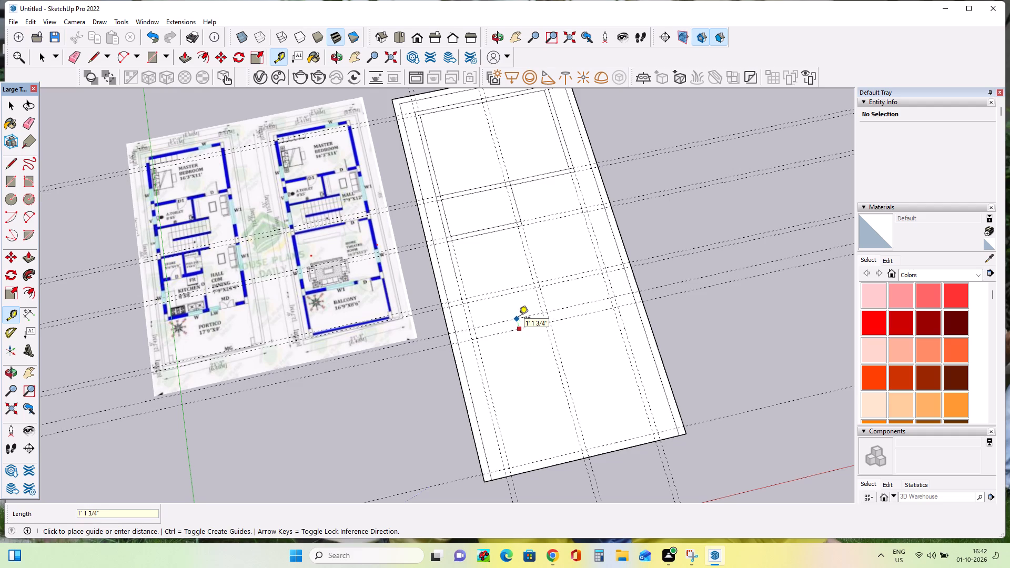
type("6\"")
key("Return")
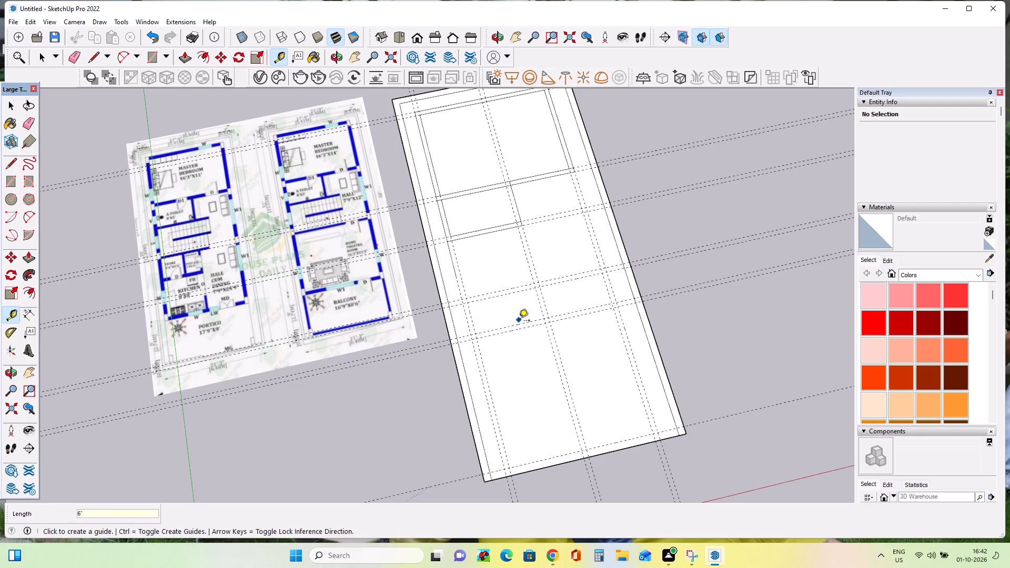
double_click(521, 328)
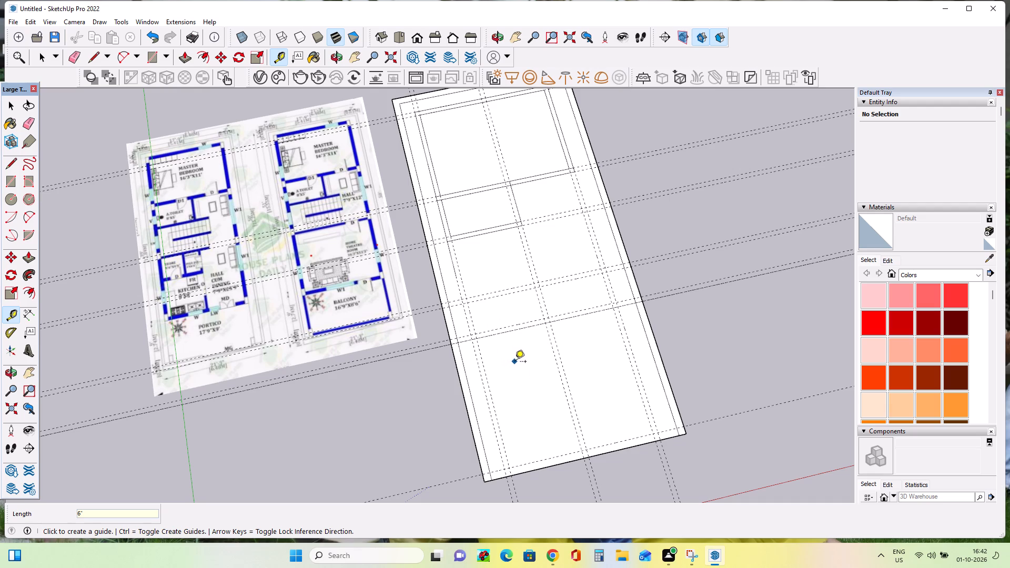
key("ctrl+z")
Check the kitchen on the plan, place a guide 8' in front of the frontmost cross-guide pair, and another 6" behind it.
scroll(180, 306, "up", 8)
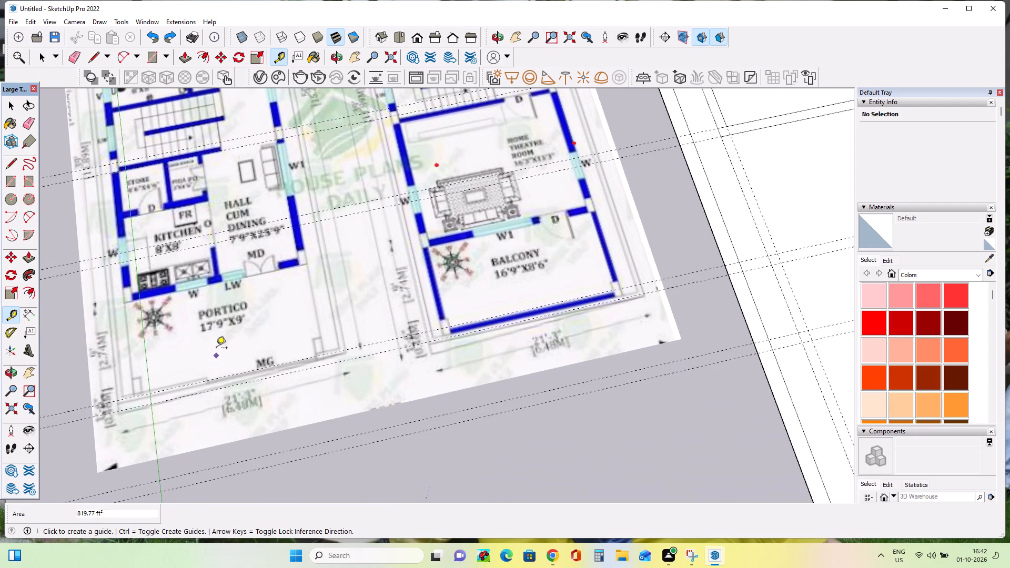
scroll(216, 339, "down", 4)
scroll(216, 339, "up", 3)
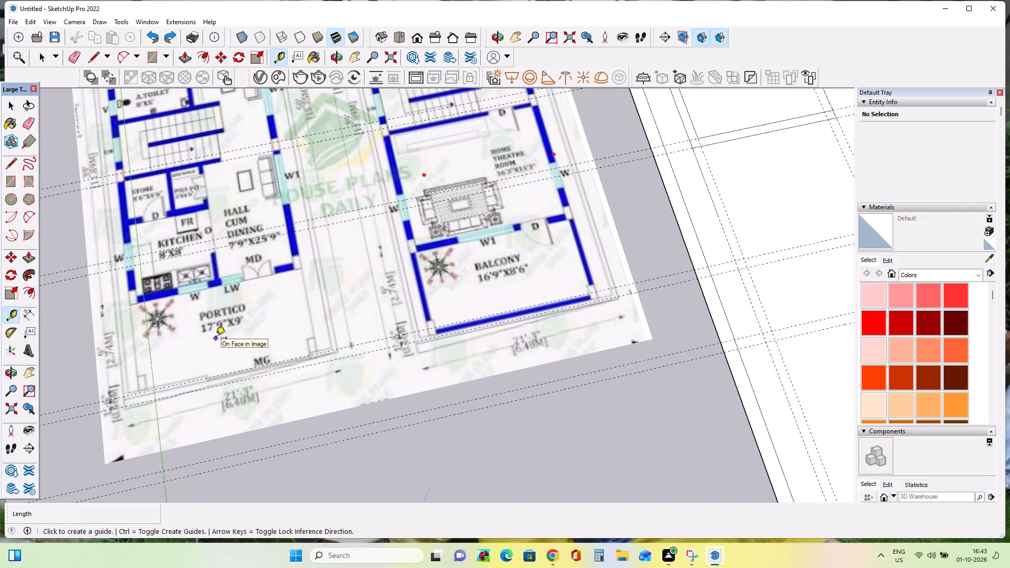
scroll(216, 339, "down", 9)
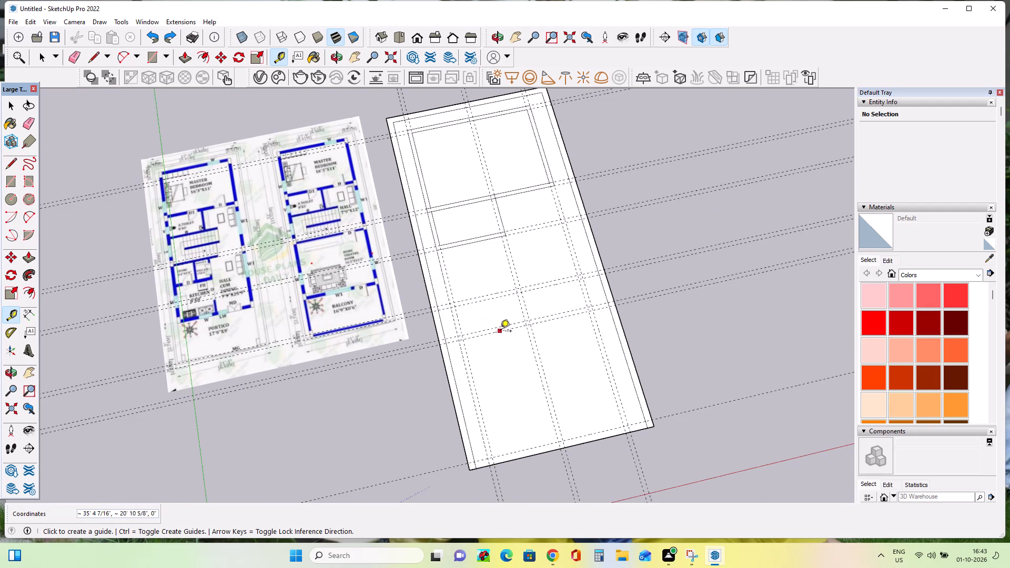
left_click(500, 332)
type("8'")
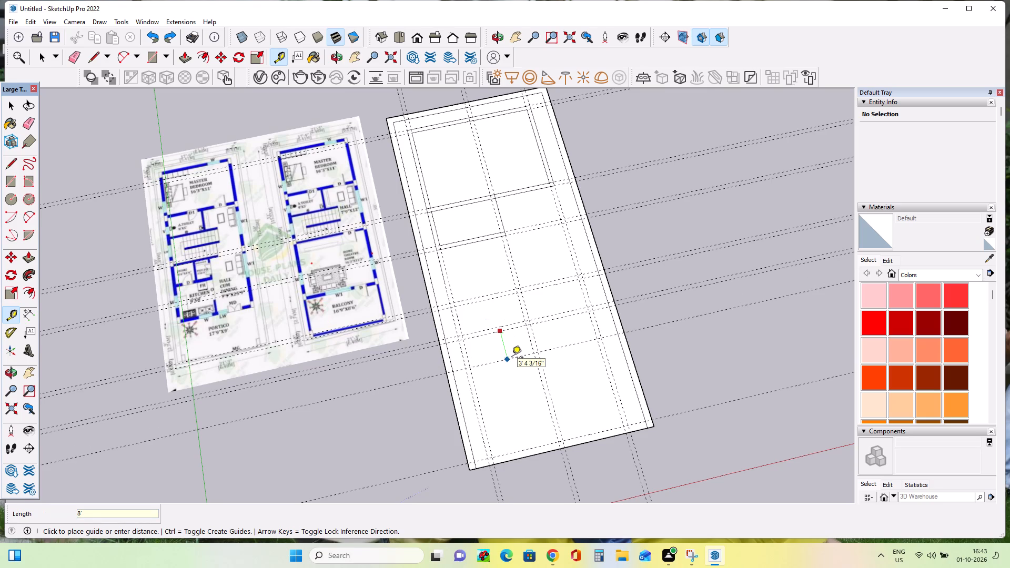
key("Return")
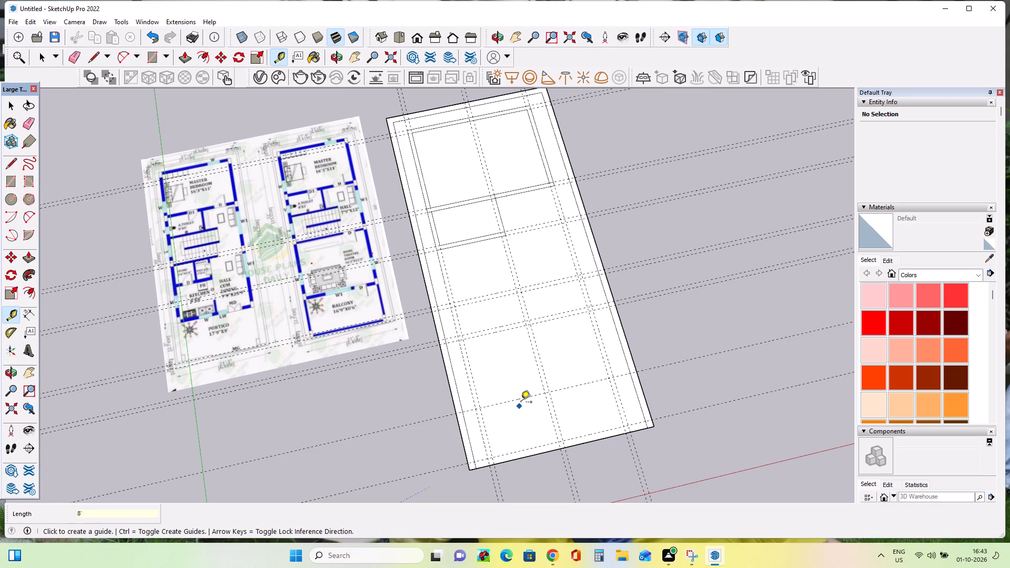
left_click(522, 396)
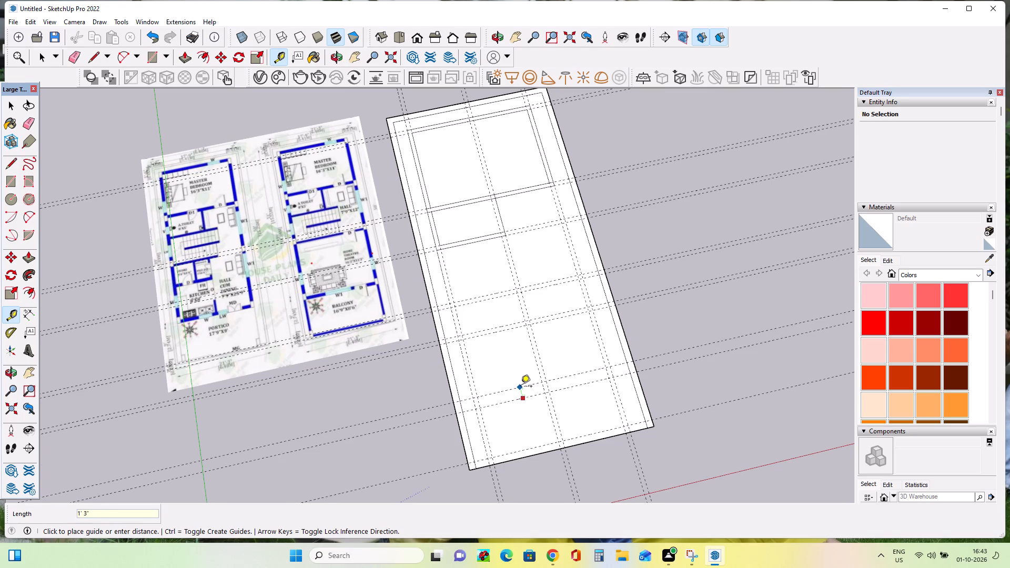
key("6")
key("shift+quotedbl")
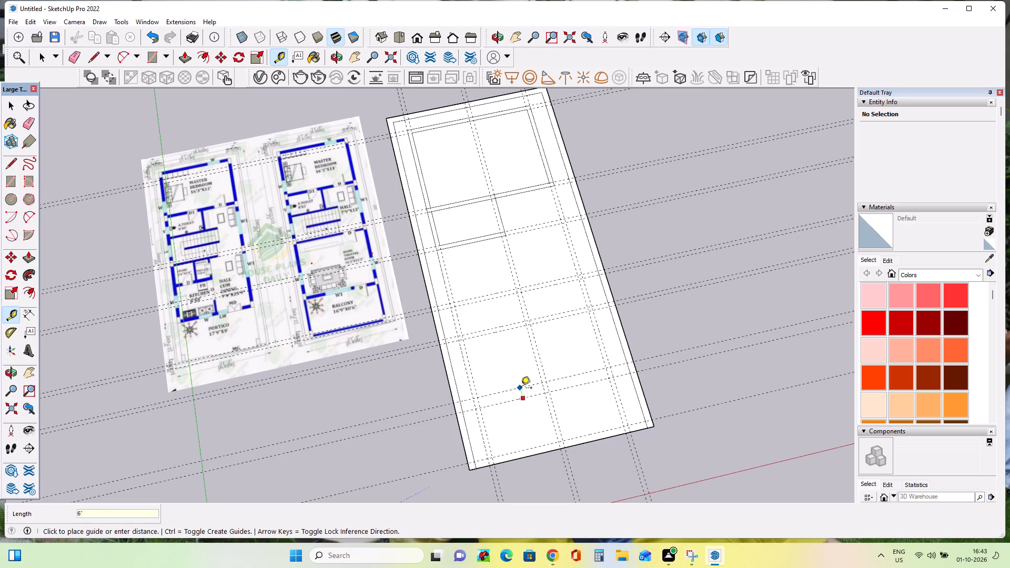
key("Return")
Extend the slab at its front edge with a full-width rectangle about 21' by 1'11".
scroll(513, 466, "up", 3)
scroll(493, 429, "down", 2)
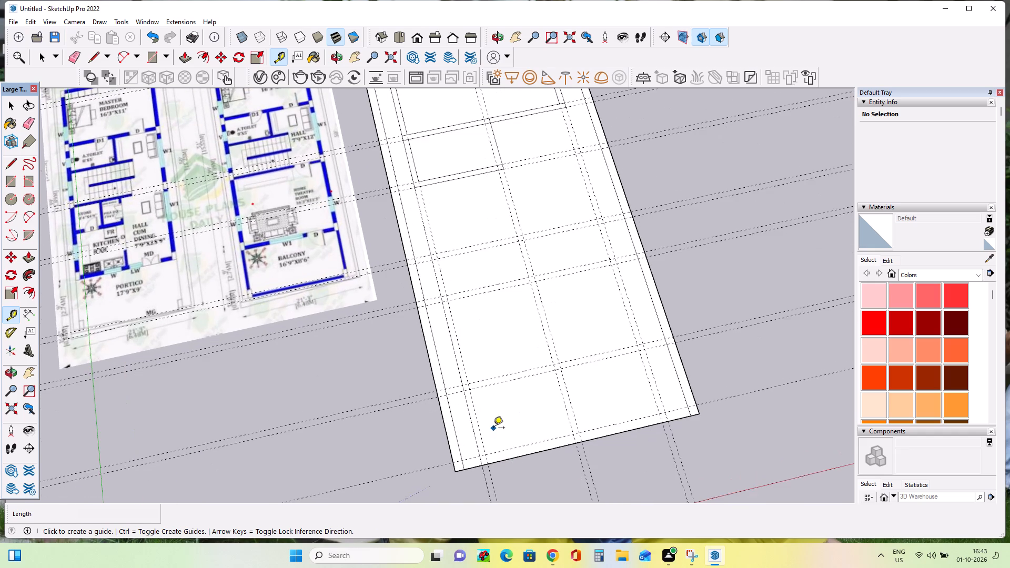
scroll(493, 429, "down", 5)
scroll(493, 472, "up", 3)
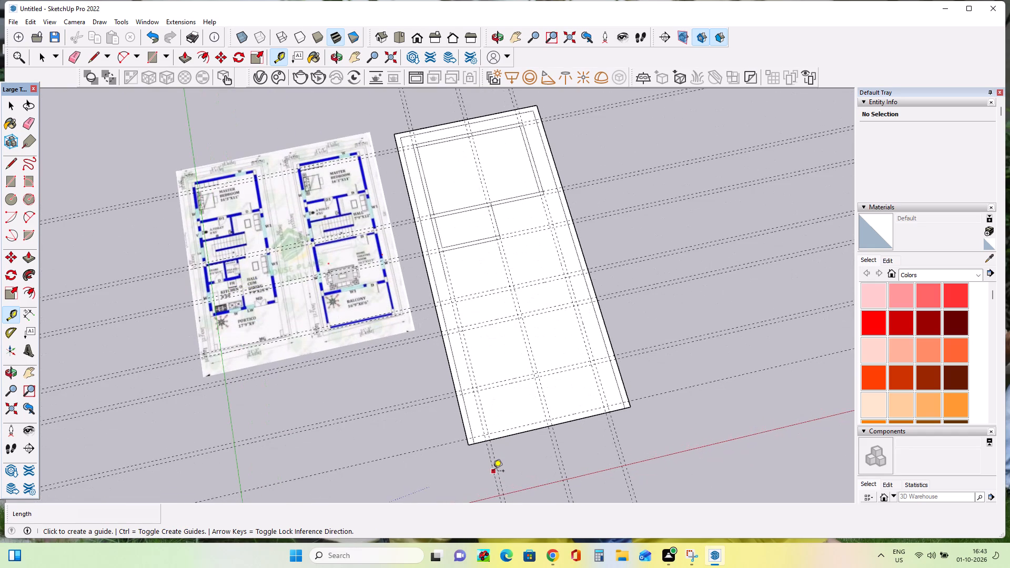
middle_click_drag(495, 451, 500, 415)
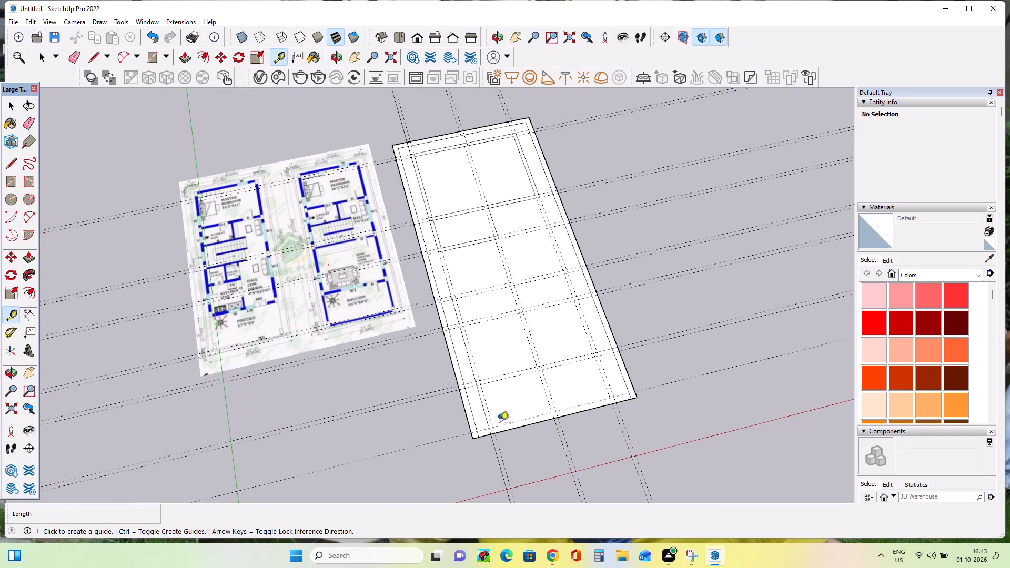
double_click(16, 182)
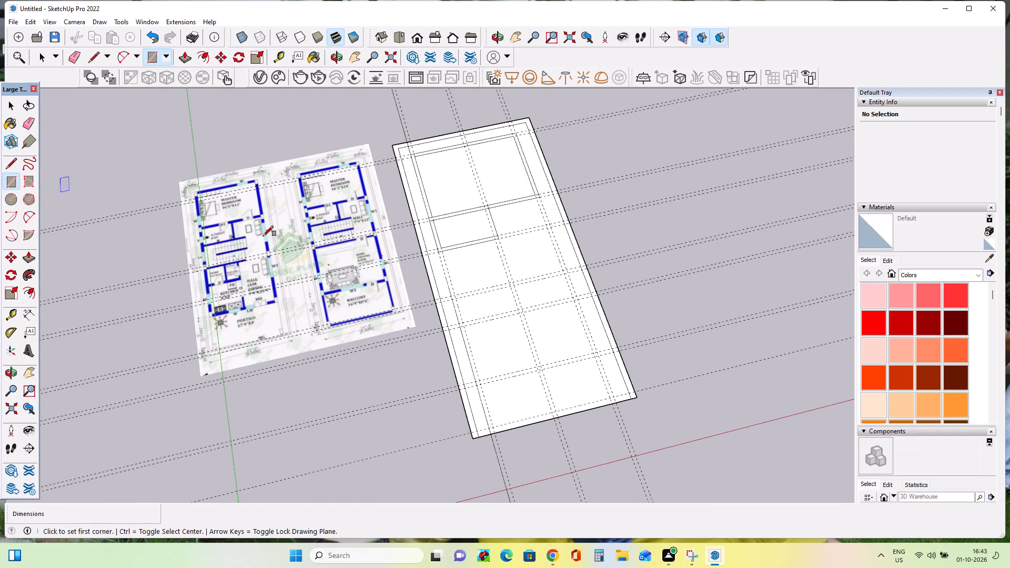
left_click(473, 437)
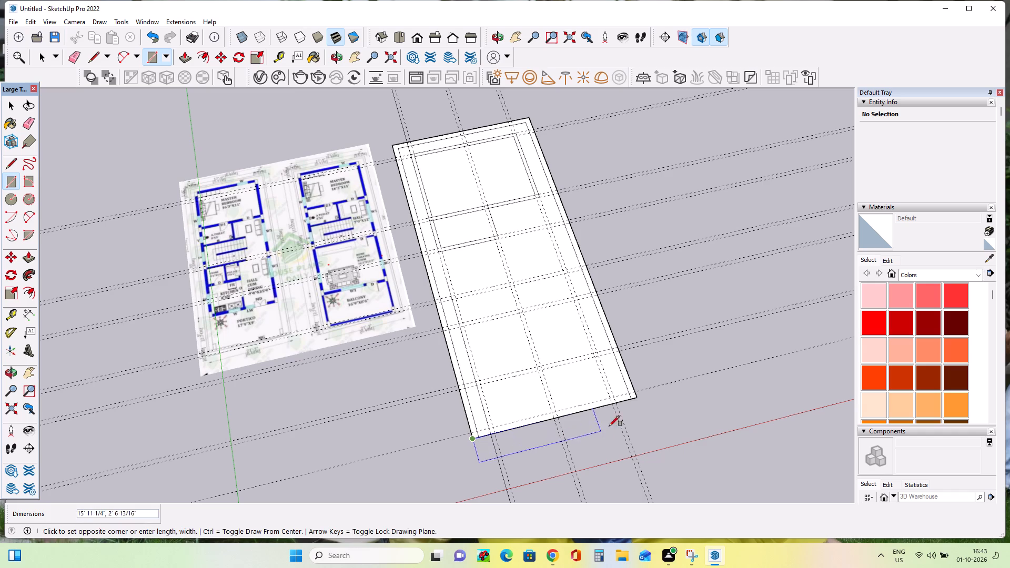
left_click(638, 397)
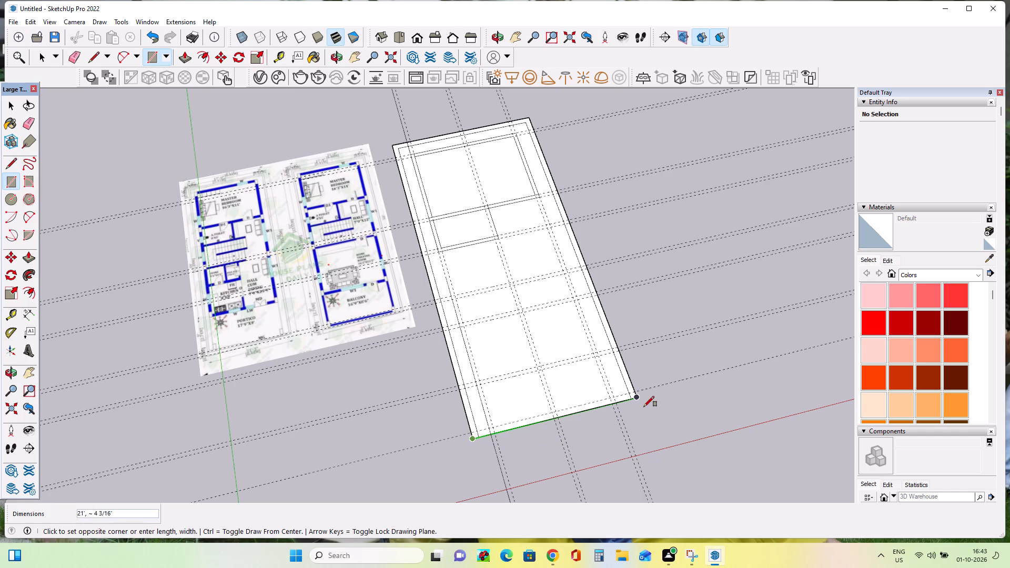
double_click(641, 413)
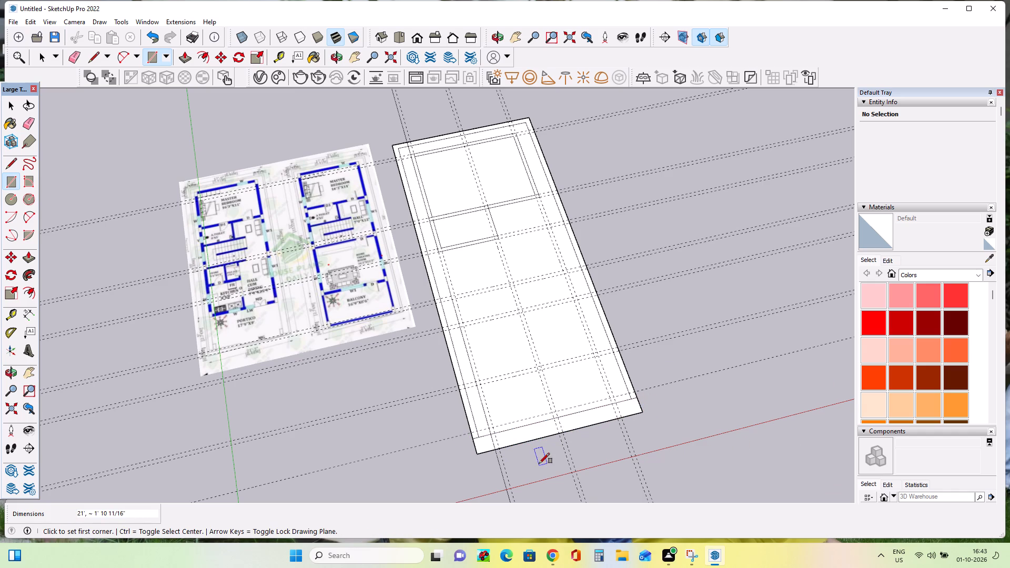
Erase the edge dividing the slab from its front extension.
scroll(535, 460, "up", 2)
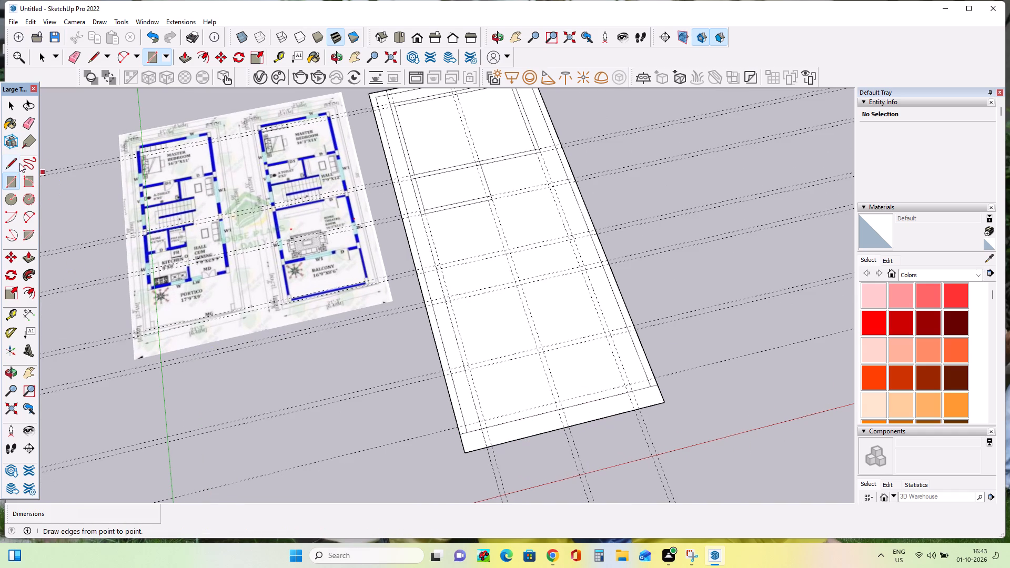
left_click(28, 121)
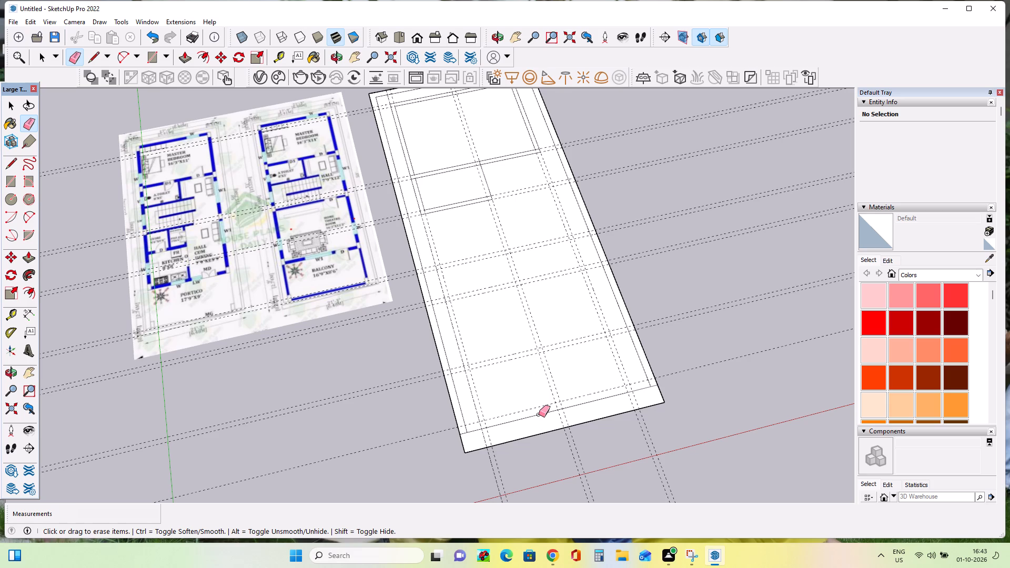
left_click(539, 414)
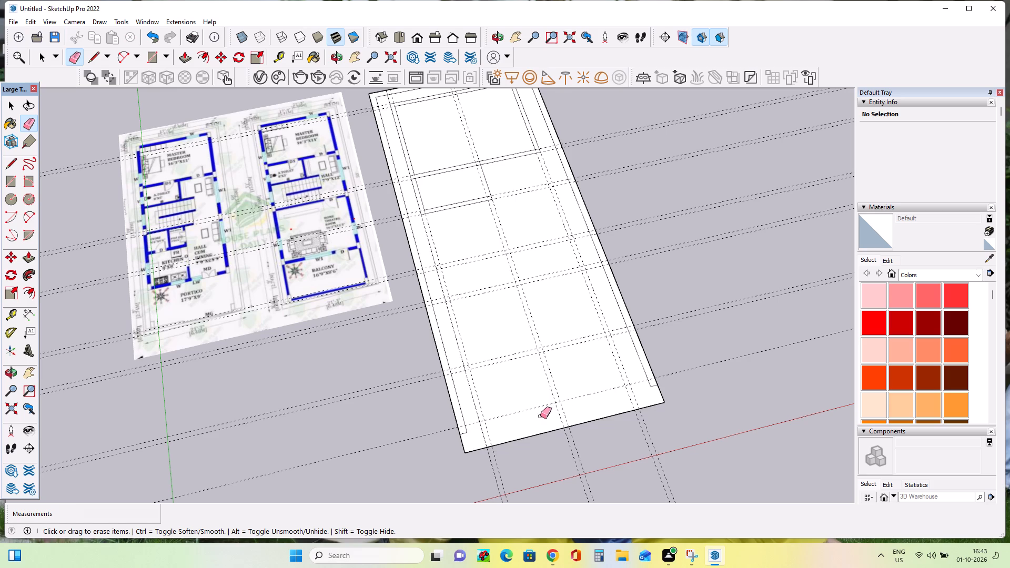
Erase the cross guide running along the slab's former front edge.
left_click(540, 407)
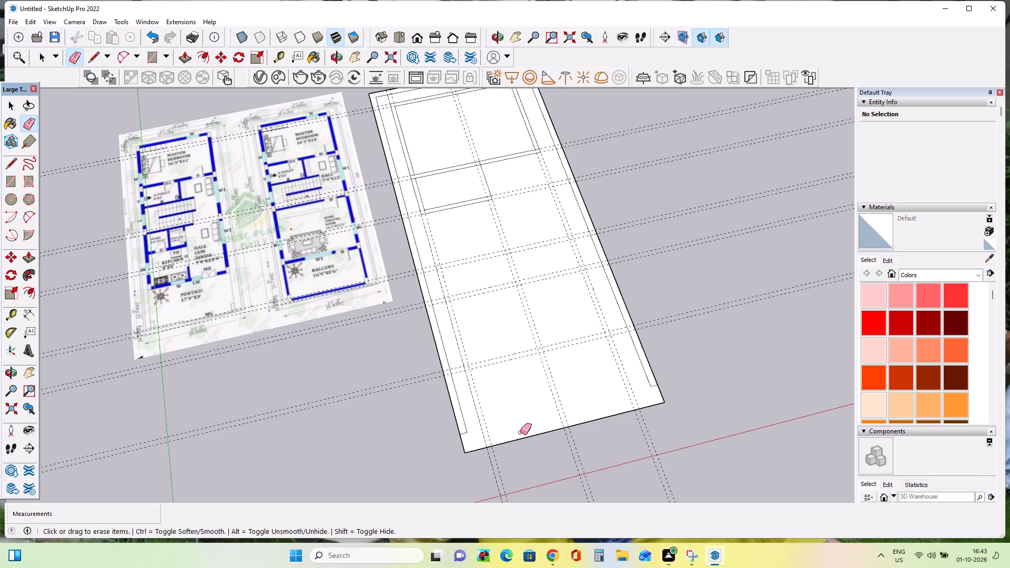
Draw a 9" by about 1'11" rectangle at each front corner to extend the slab's inner side lines to the front edge.
left_click(12, 194)
left_click(13, 184)
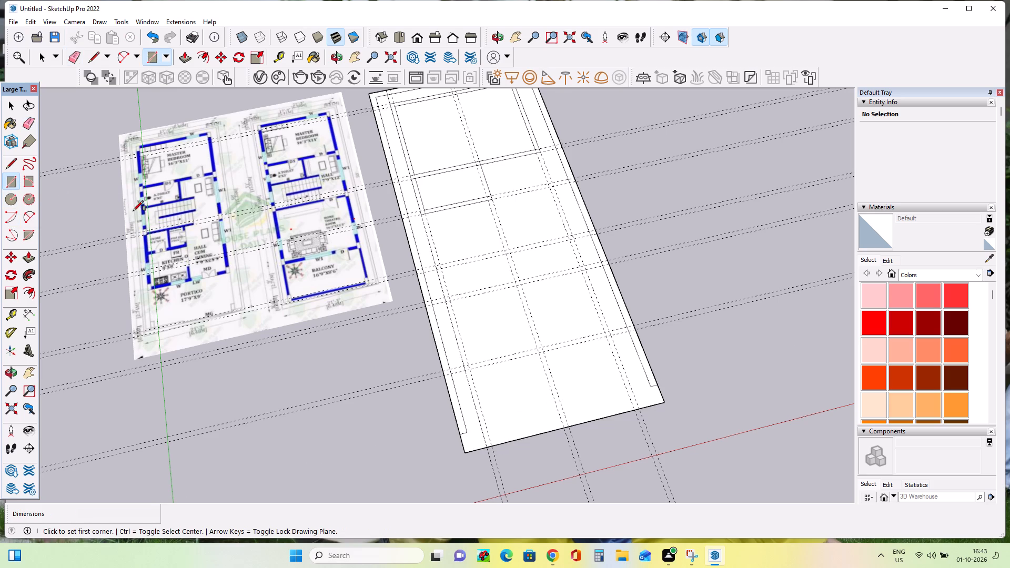
left_click(469, 431)
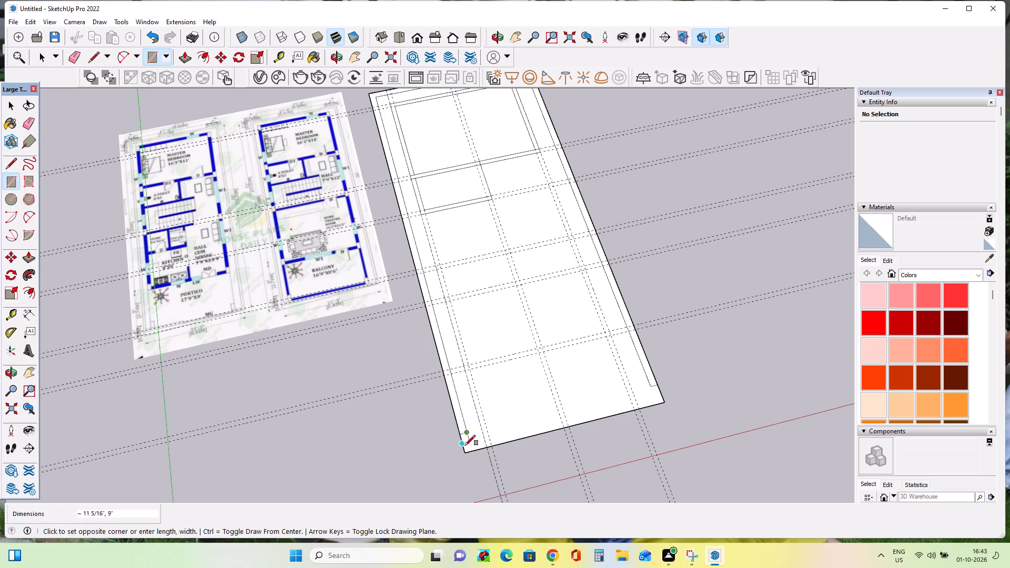
double_click(467, 453)
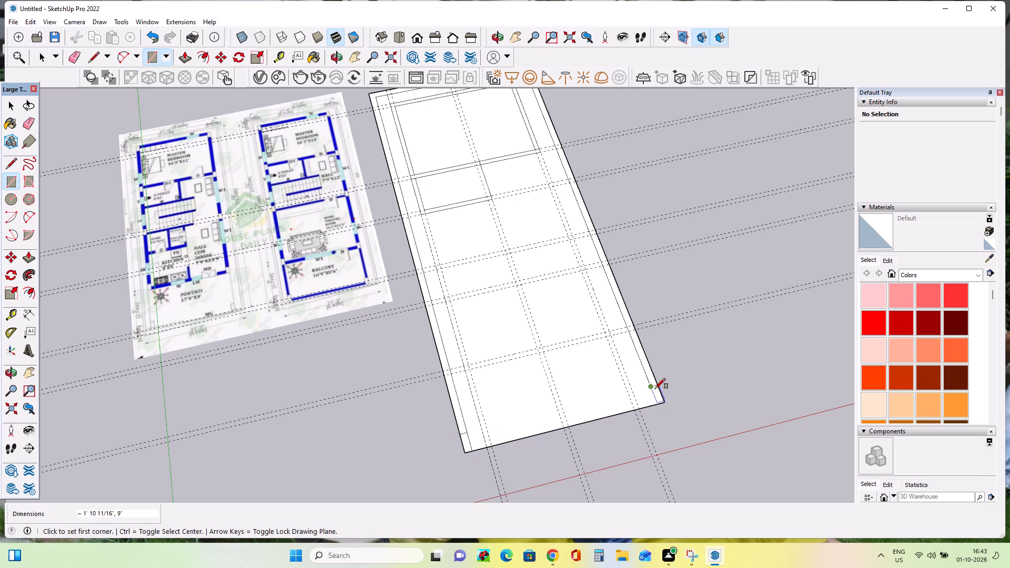
double_click(652, 386)
left_click(656, 384)
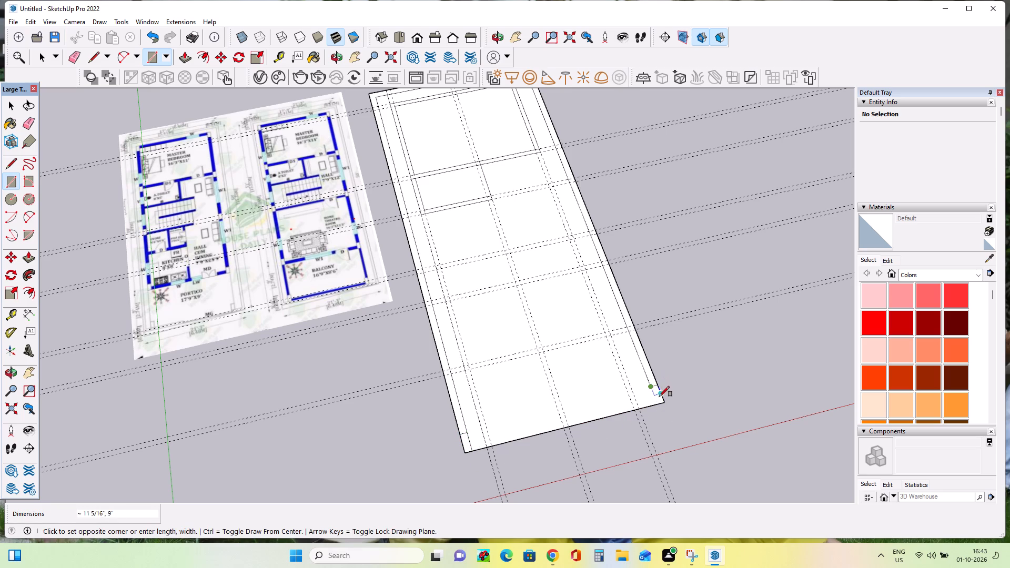
double_click(662, 400)
scroll(438, 433, "up", 3)
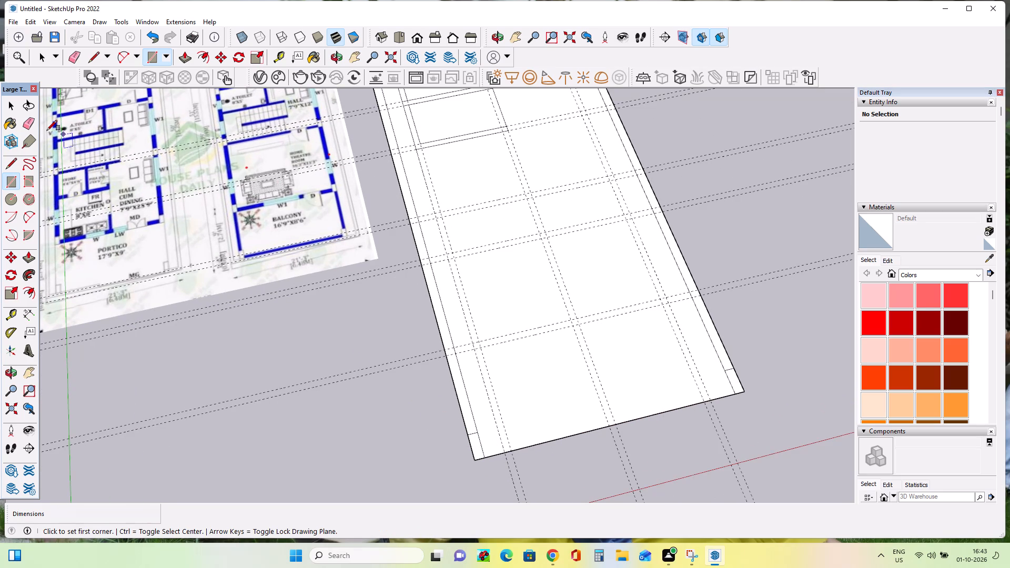
Erase the short leftover cross edges near both front corners of the slab.
left_click(27, 128)
double_click(474, 432)
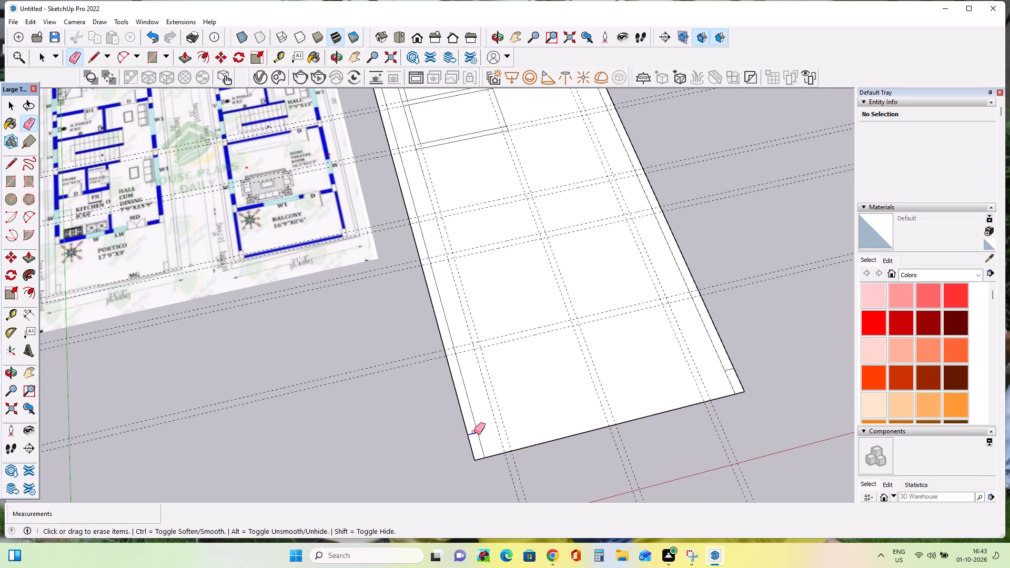
left_click(731, 368)
scroll(441, 389, "down", 4)
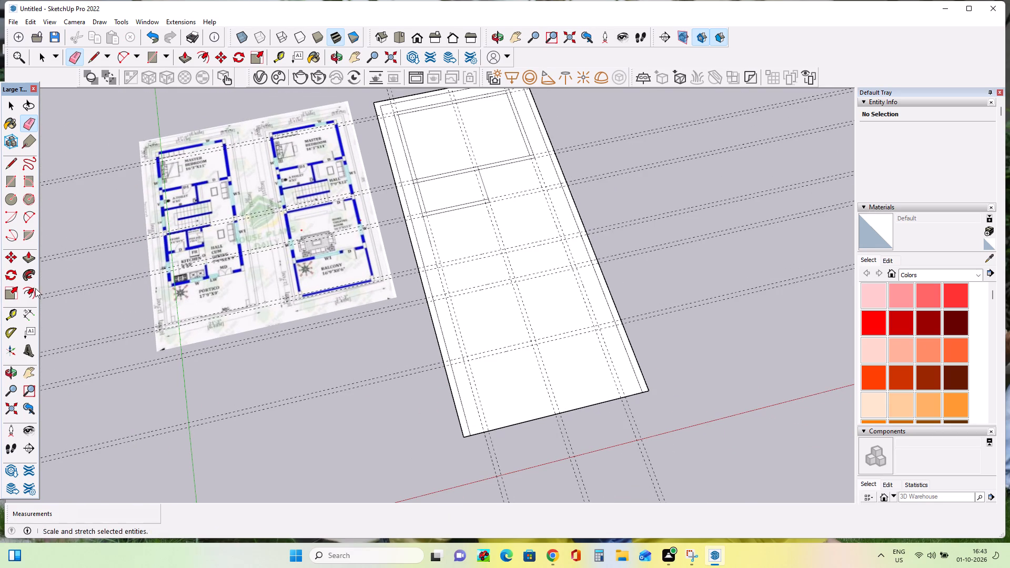
Place a guide 9" inside the slab's front edge.
left_click(13, 313)
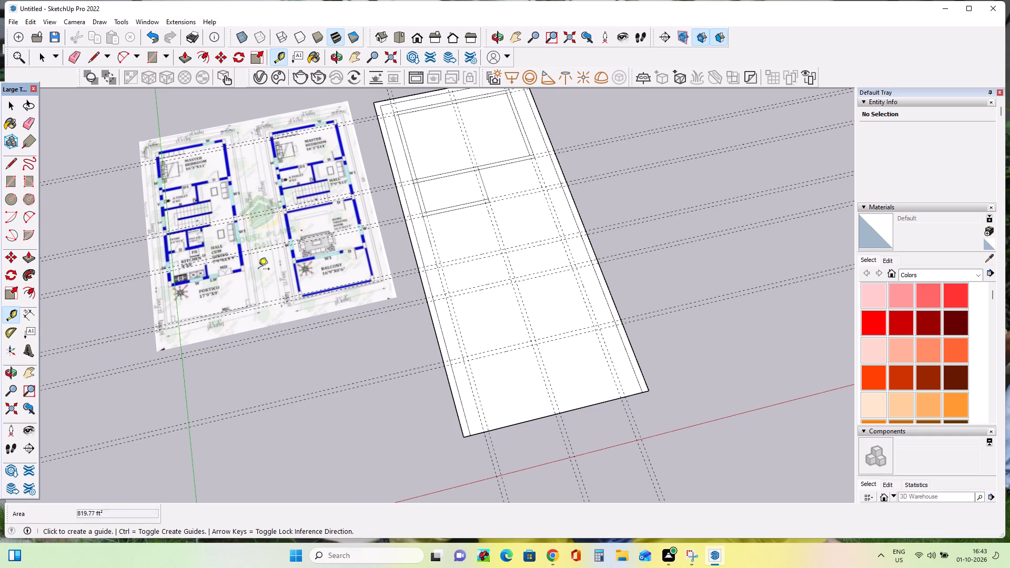
left_click(568, 411)
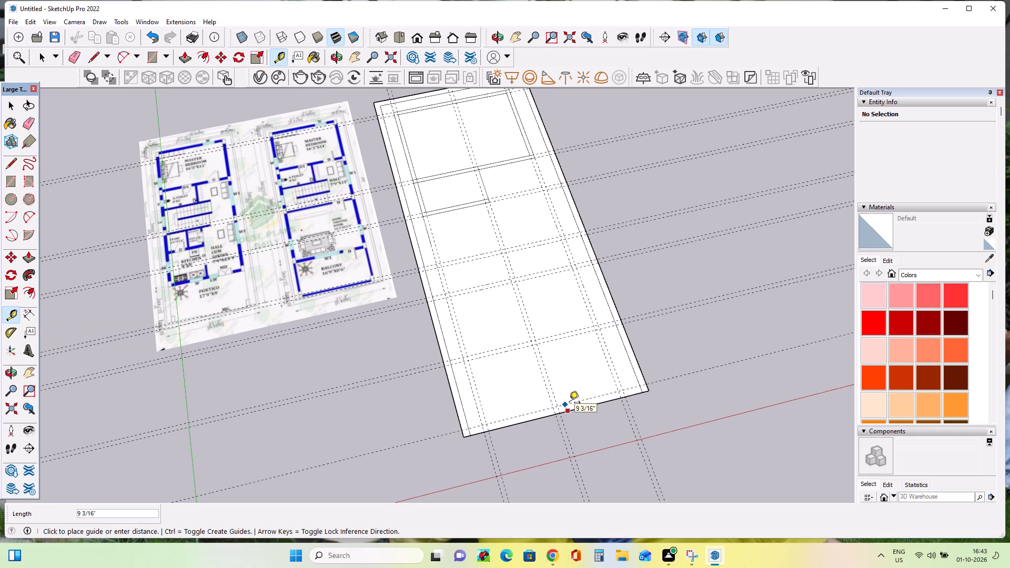
type("9\"")
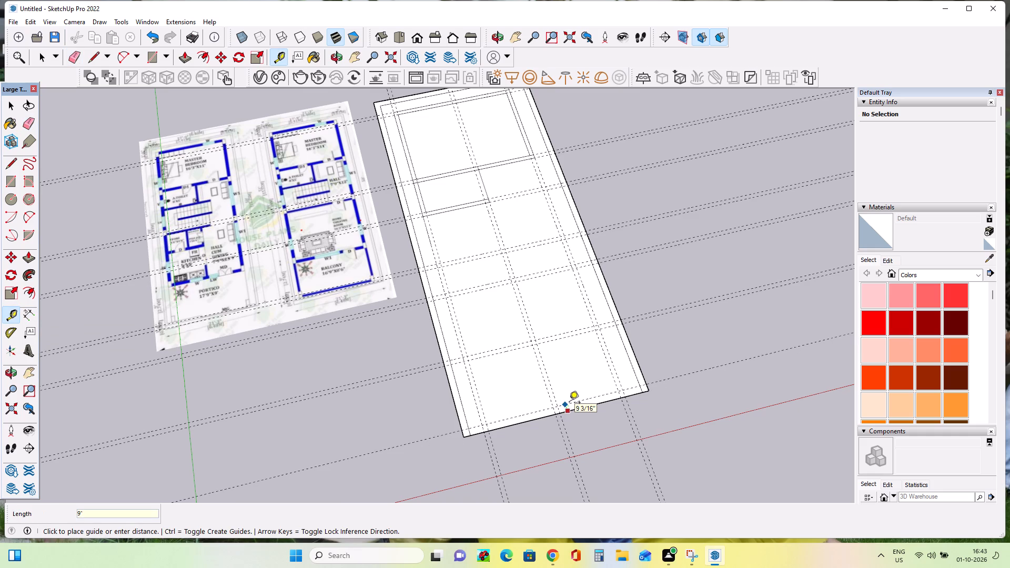
key("Return")
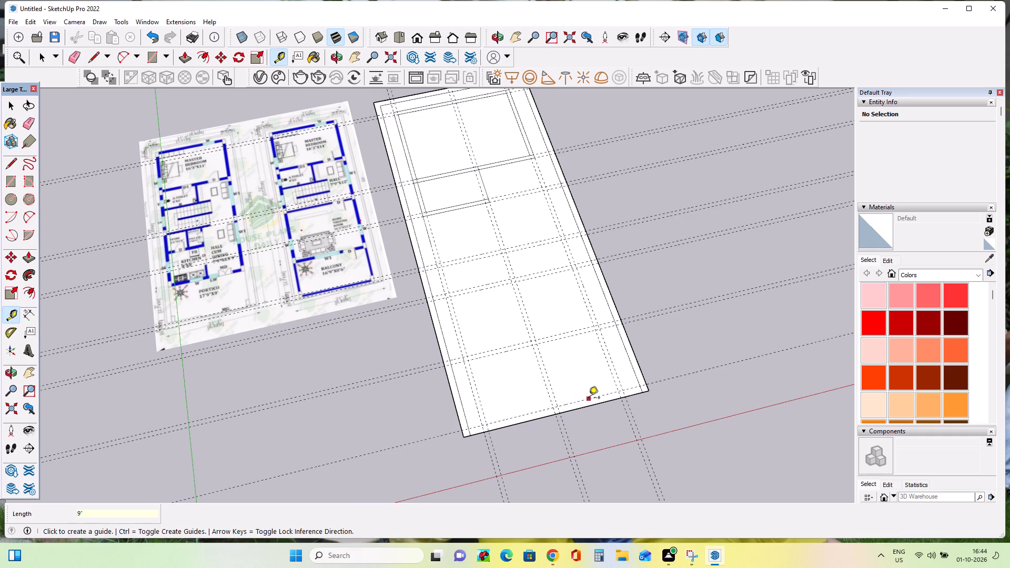
triple_click(589, 397)
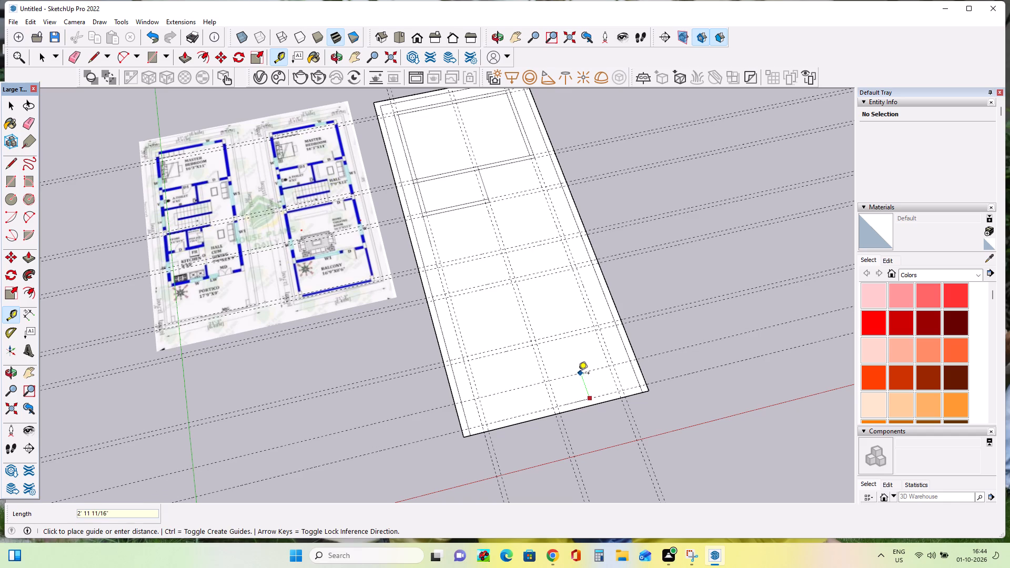
key("Escape")
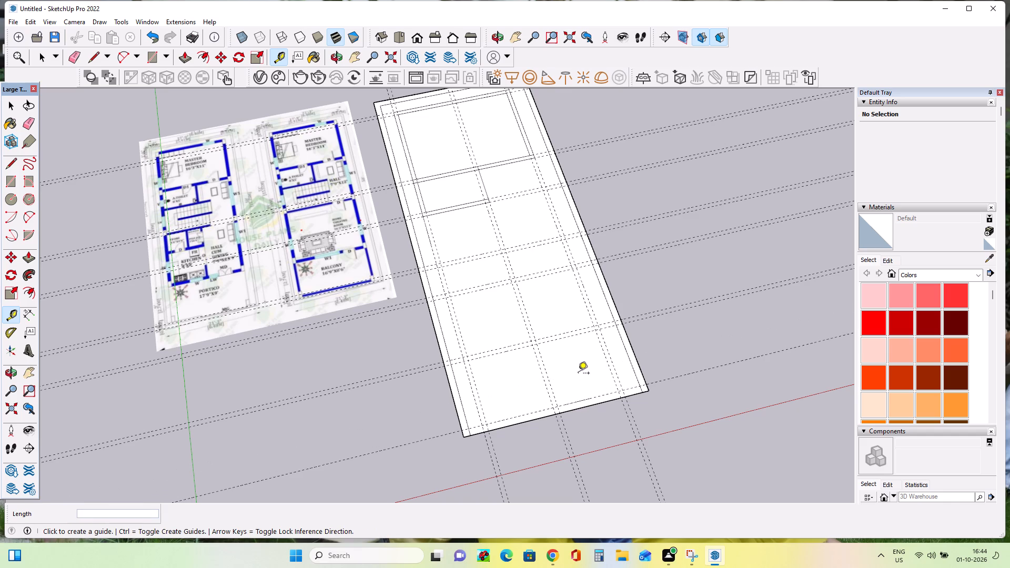
scroll(488, 329, "down", 3)
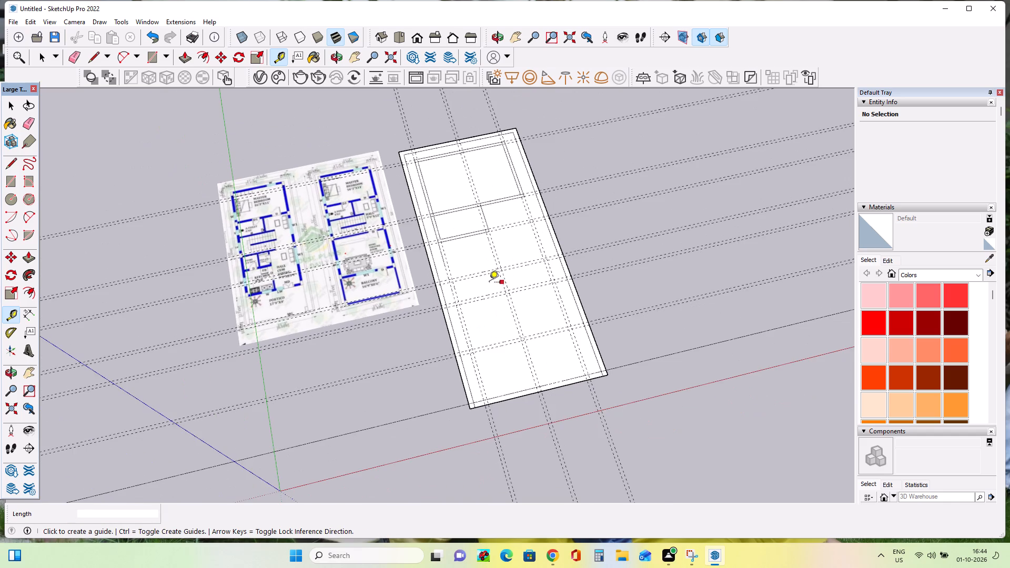
scroll(489, 283, "up", 2)
Outline the small bay behind the kitchen with an 8'6" by 4' rectangle between the guides, plus an 8'6" by 3'6" rectangle within it.
left_click(14, 182)
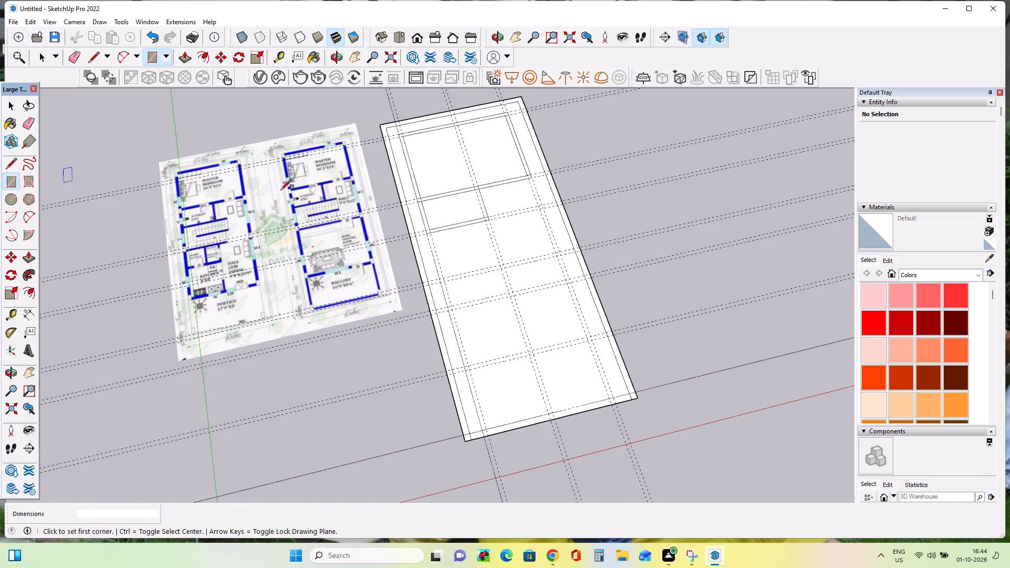
scroll(448, 242, "up", 3)
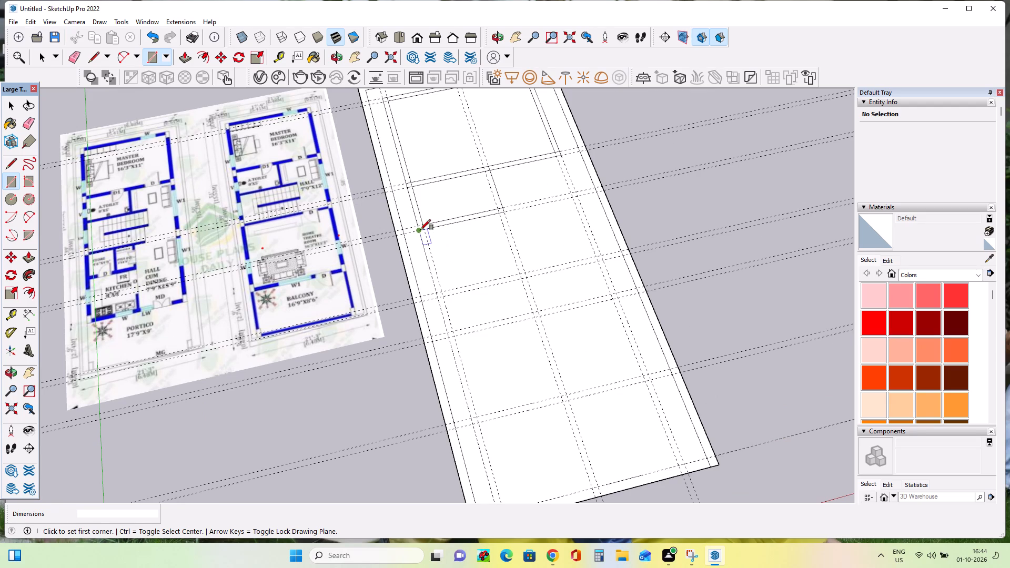
left_click(420, 230)
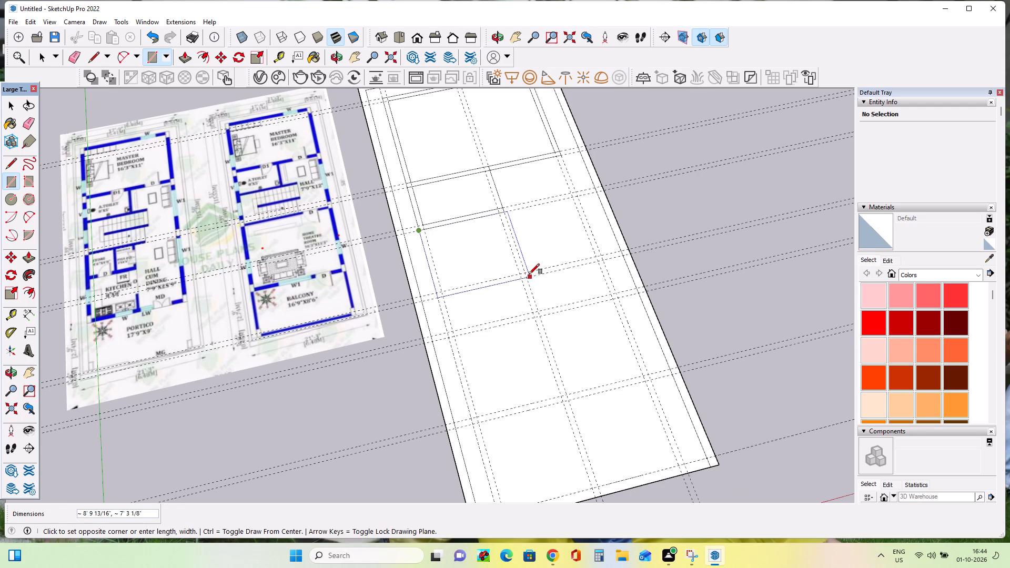
key("Escape")
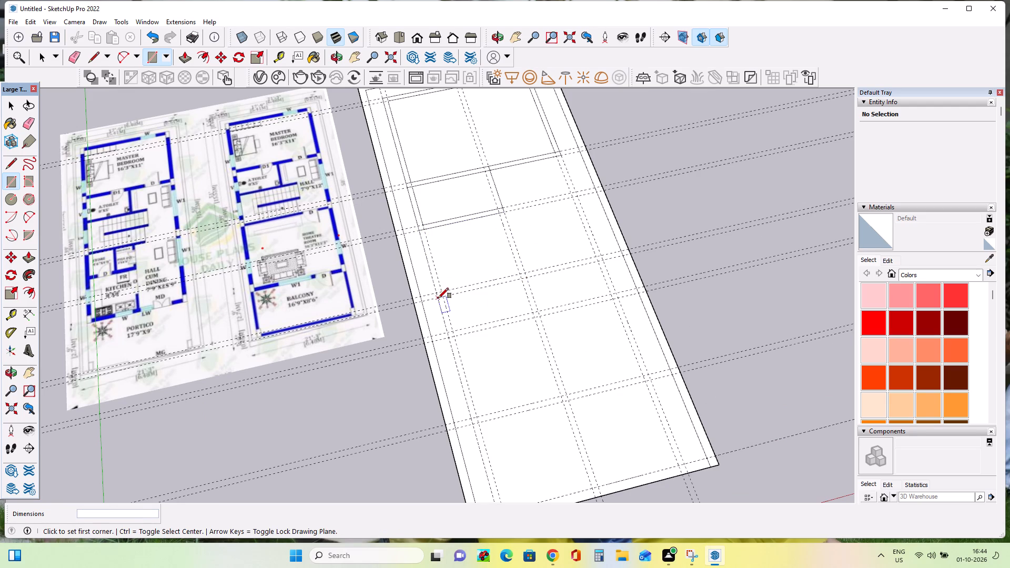
double_click(438, 298)
double_click(542, 316)
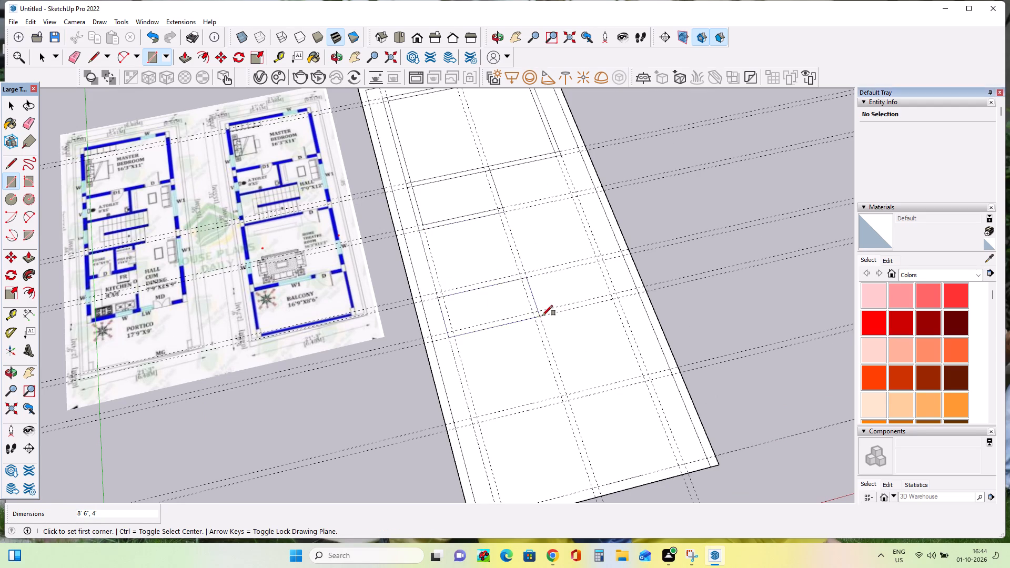
double_click(449, 331)
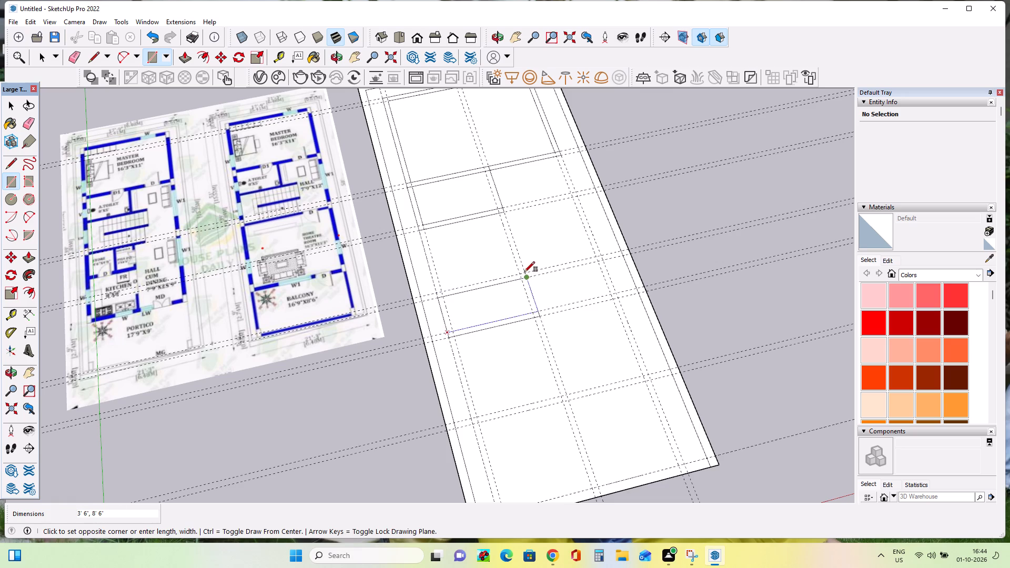
triple_click(527, 272)
Complete the small bay's back wall with an 8'6" by 4' rectangle and a 6"-deep strip along its back guides.
scroll(524, 273, "up", 4)
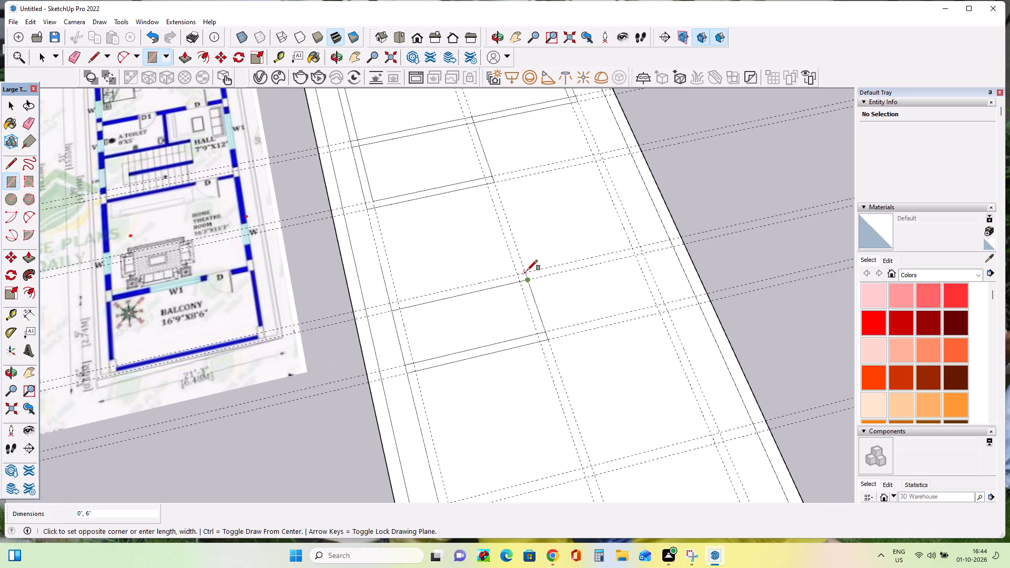
left_click(527, 273)
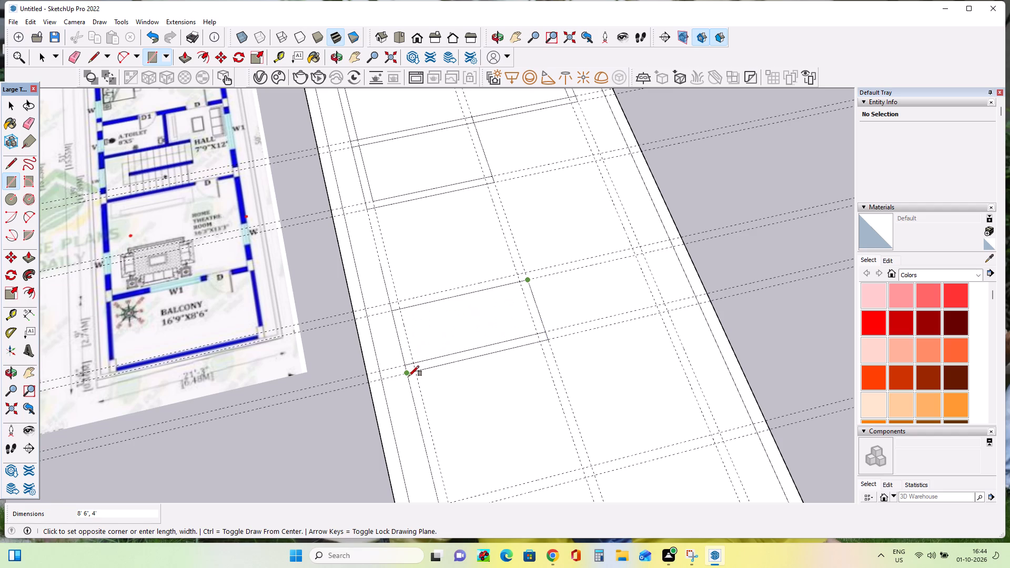
double_click(409, 376)
left_click(393, 302)
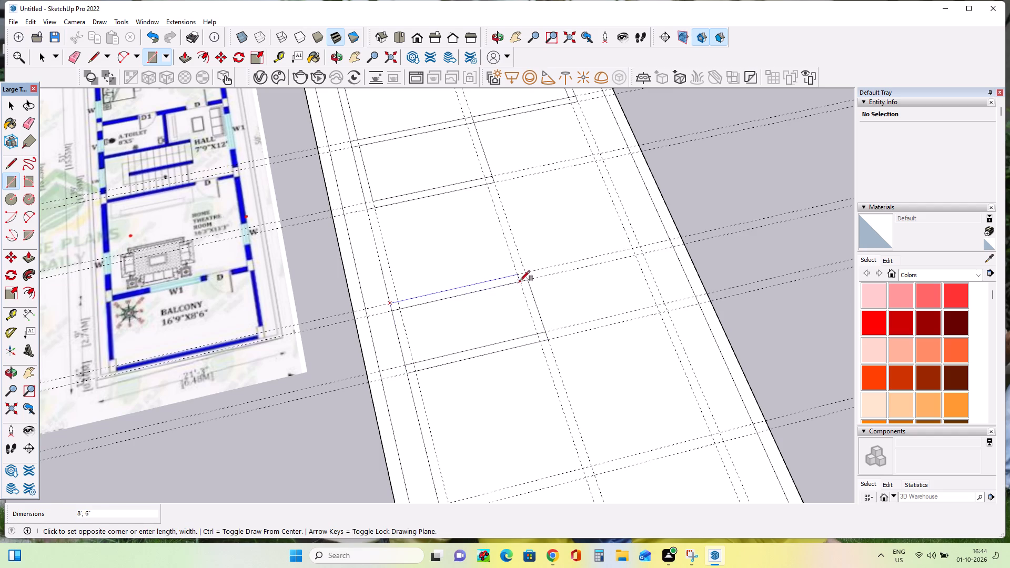
double_click(531, 281)
scroll(496, 358, "down", 5)
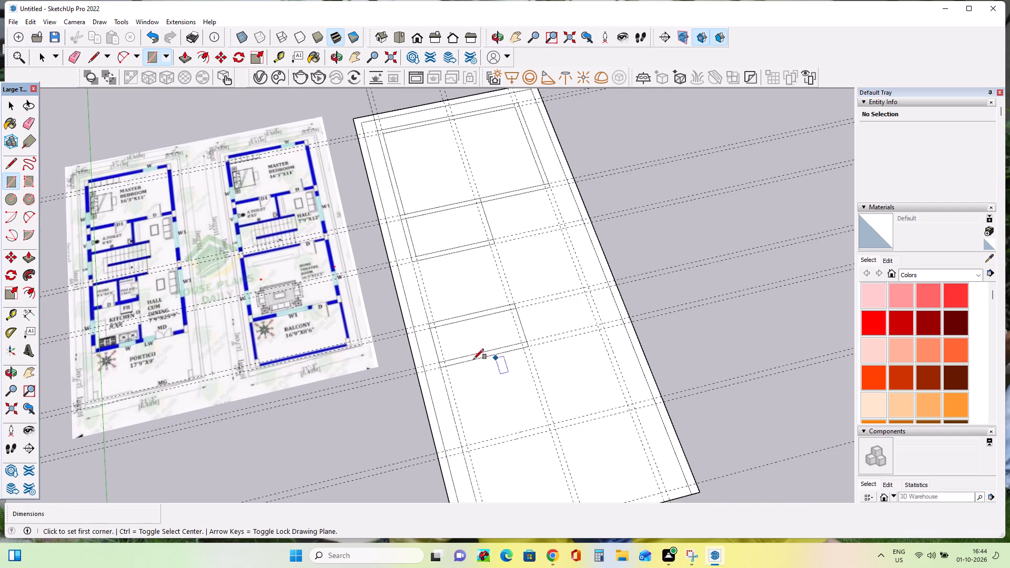
Draw a 6" by 4'6" wall strip on the small bay's outer side and another strip along its opposite side.
scroll(436, 362, "up", 8)
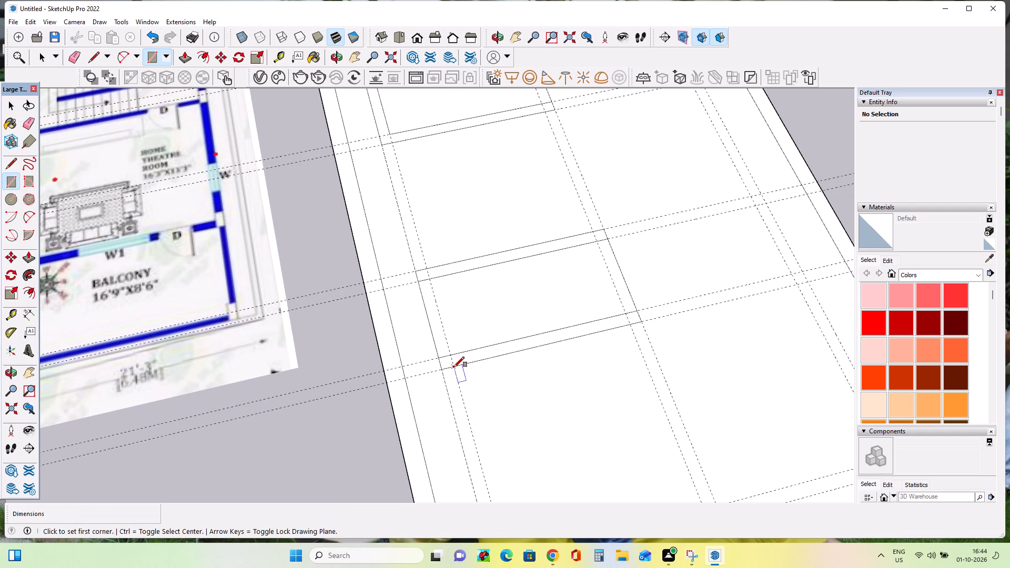
left_click(454, 367)
double_click(419, 271)
scroll(464, 362, "down", 4)
left_click(585, 334)
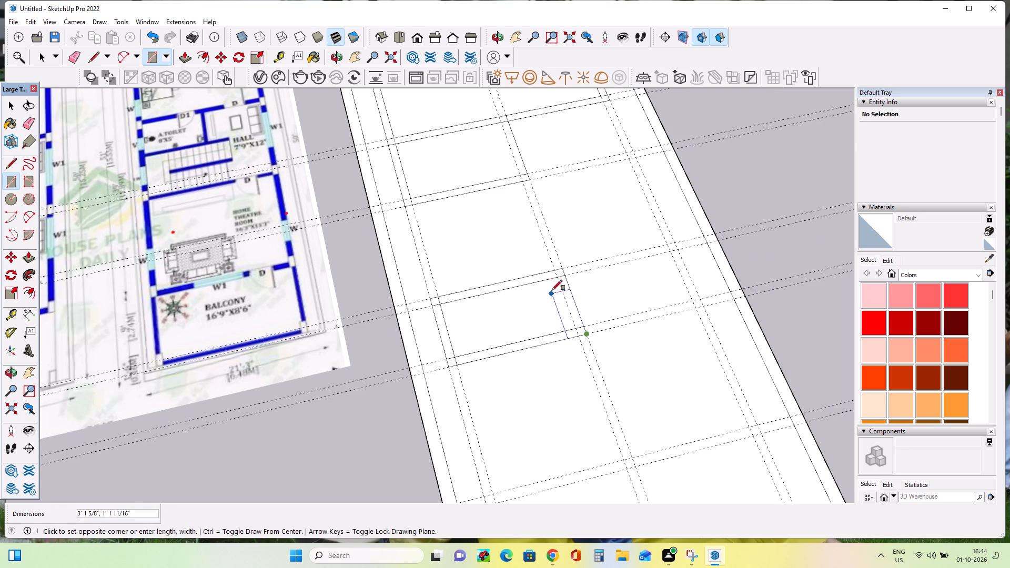
double_click(554, 272)
Outline the kitchen in front of the small bay with an 8'6" by 8' rectangle and a 7'6" by 8' rectangle within it.
scroll(607, 381, "down", 5)
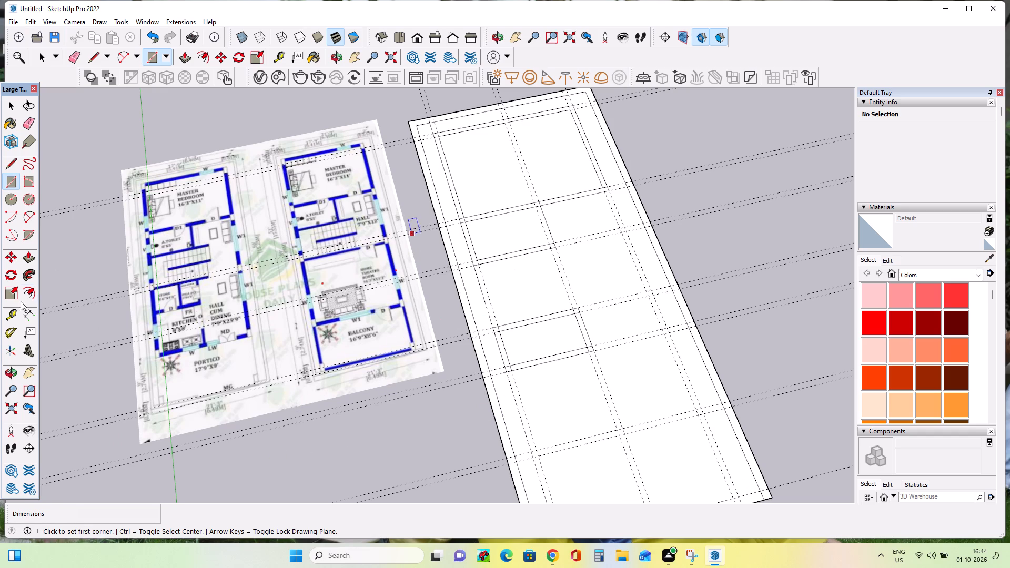
left_click(28, 374)
left_click(385, 369)
left_click_drag(387, 360, 354, 291)
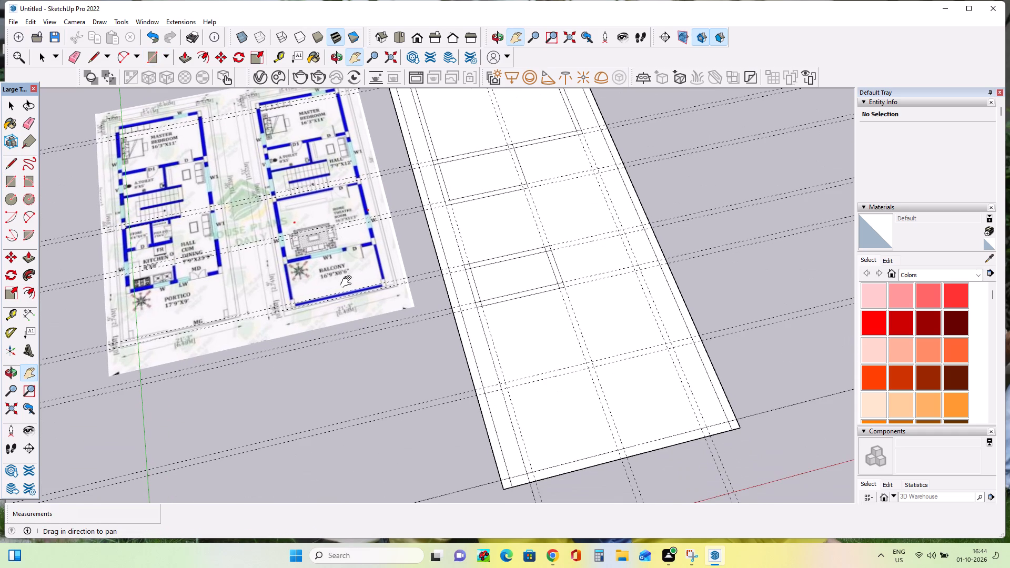
left_click(337, 269)
left_click(524, 368)
double_click(519, 376)
left_click(516, 381)
left_click(568, 359)
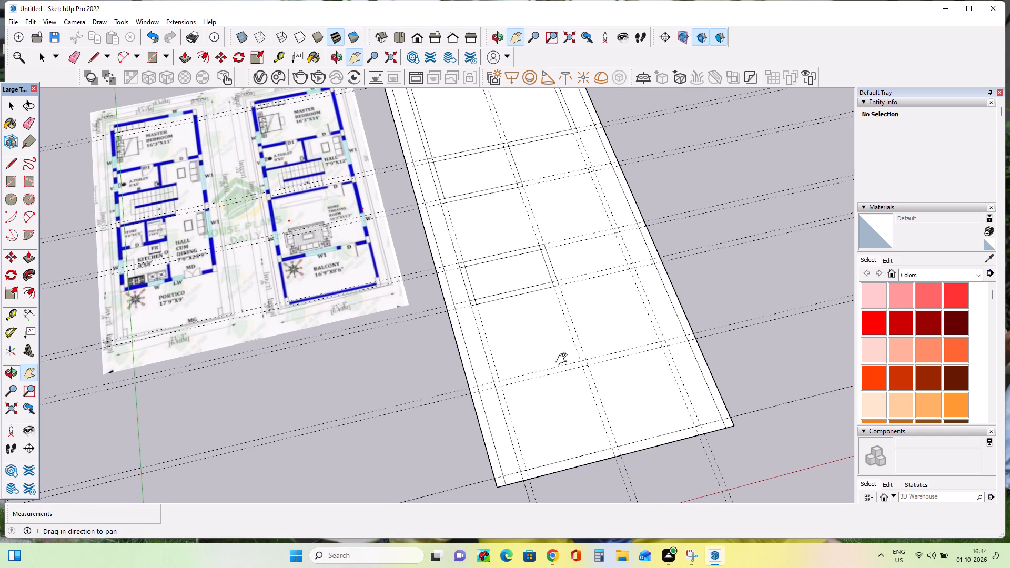
middle_click_drag(605, 366, 569, 372)
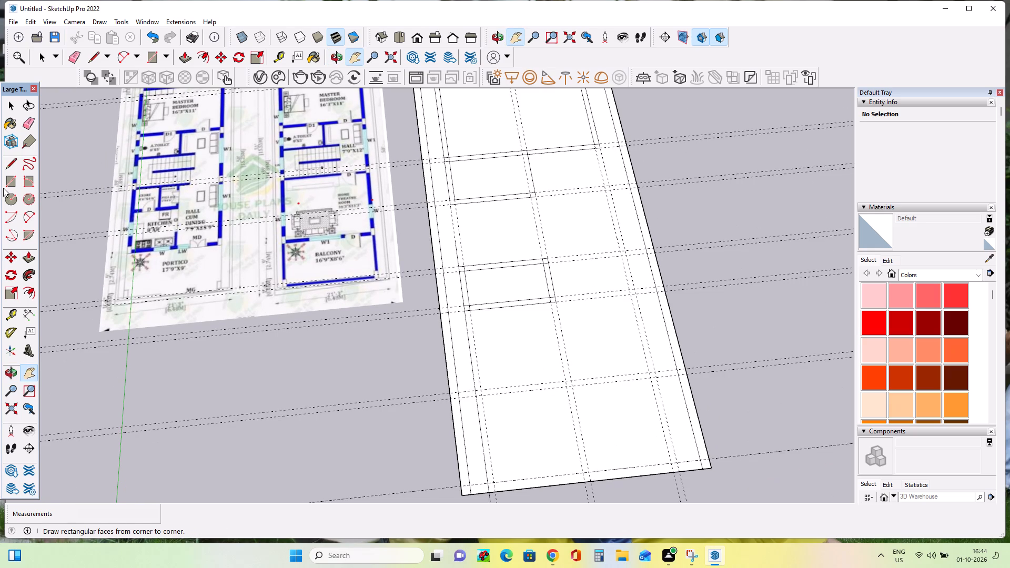
double_click(10, 180)
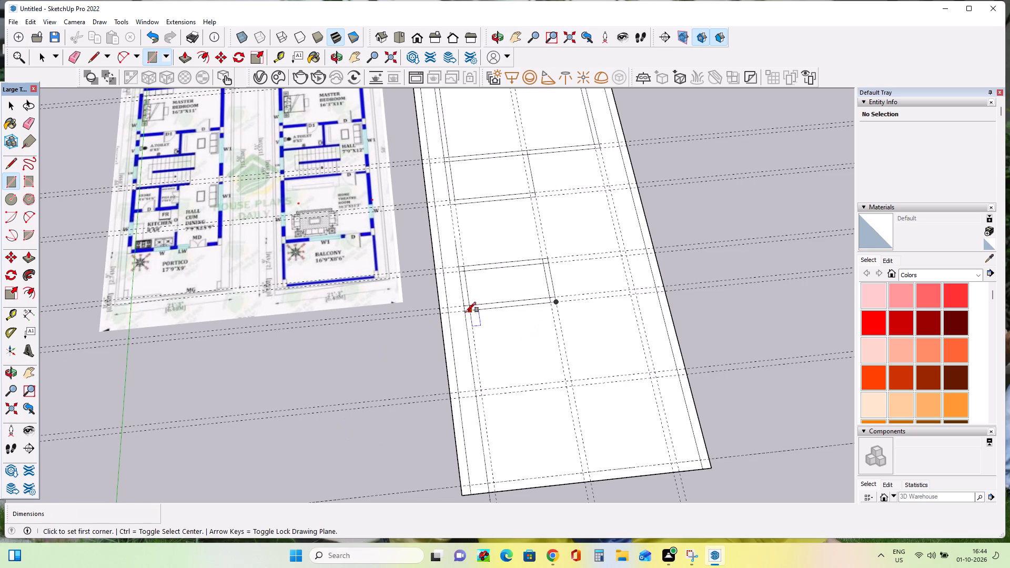
double_click(463, 311)
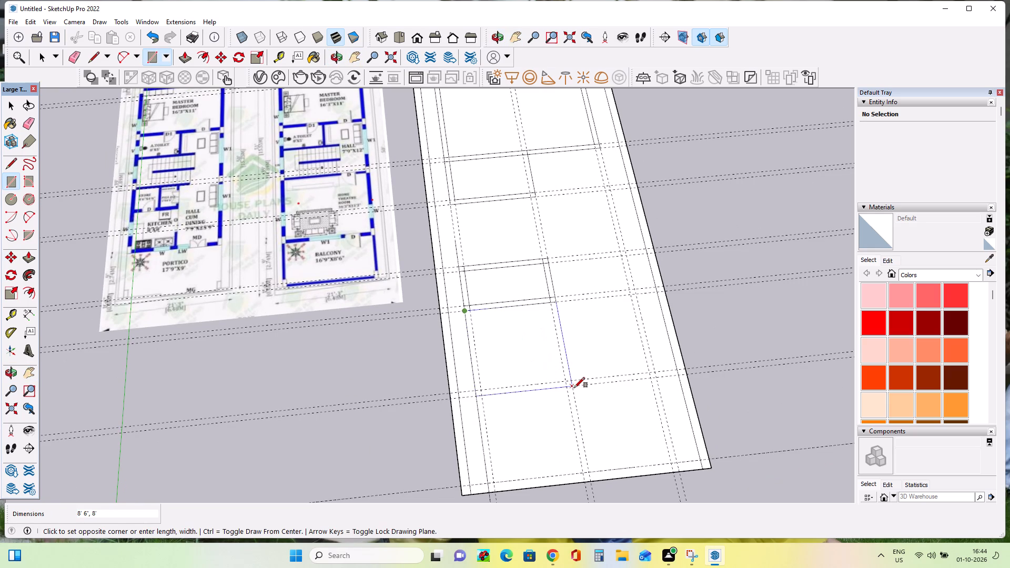
double_click(574, 388)
left_click(572, 378)
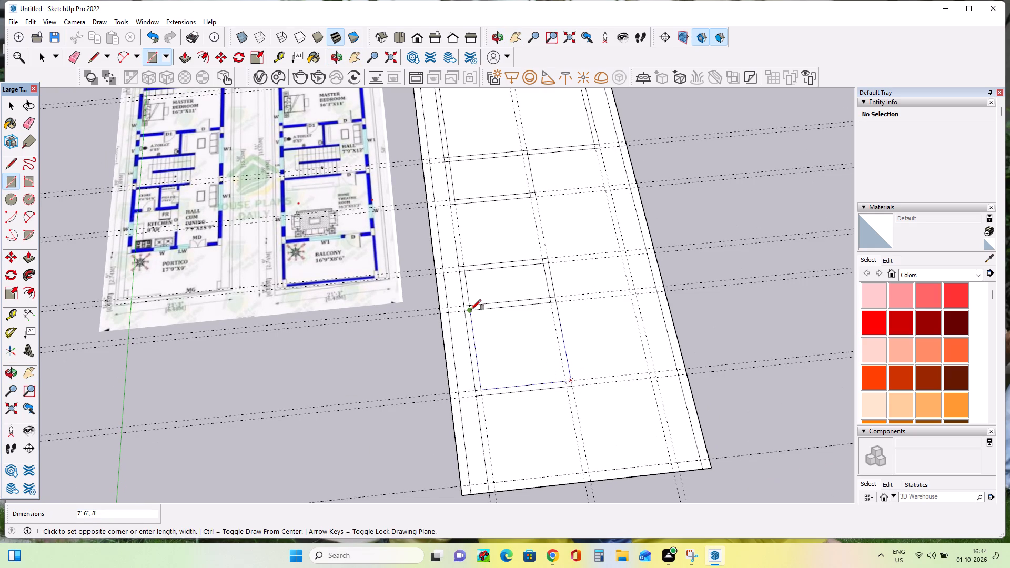
double_click(471, 310)
Draw a 6" by 6" wall square at the kitchen's front outer corner.
scroll(484, 402, "up", 4)
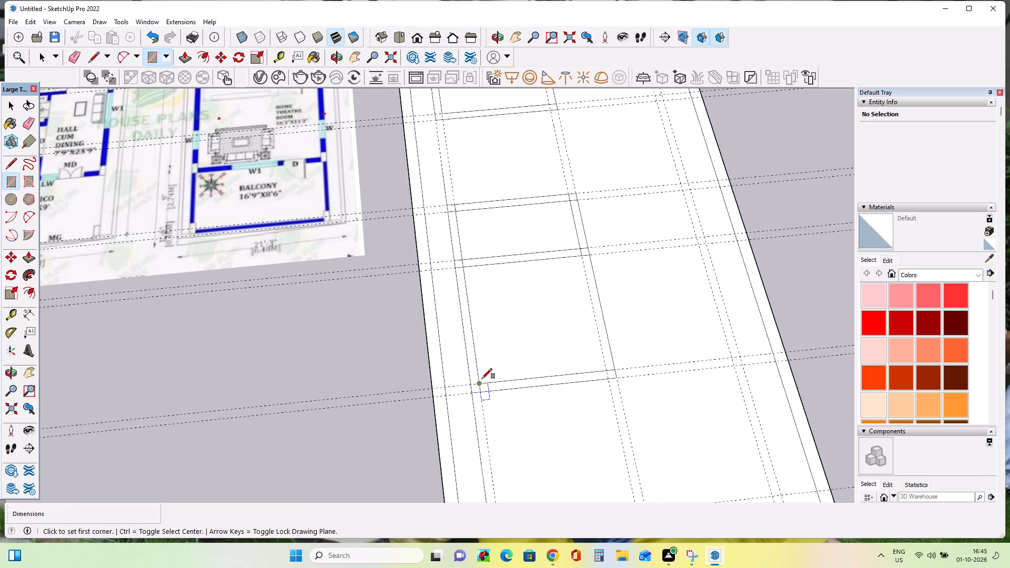
left_click(482, 379)
left_click(475, 391)
Draw a 7'6" by 6" wall strip along the kitchen's hall side.
scroll(476, 403, "down", 8)
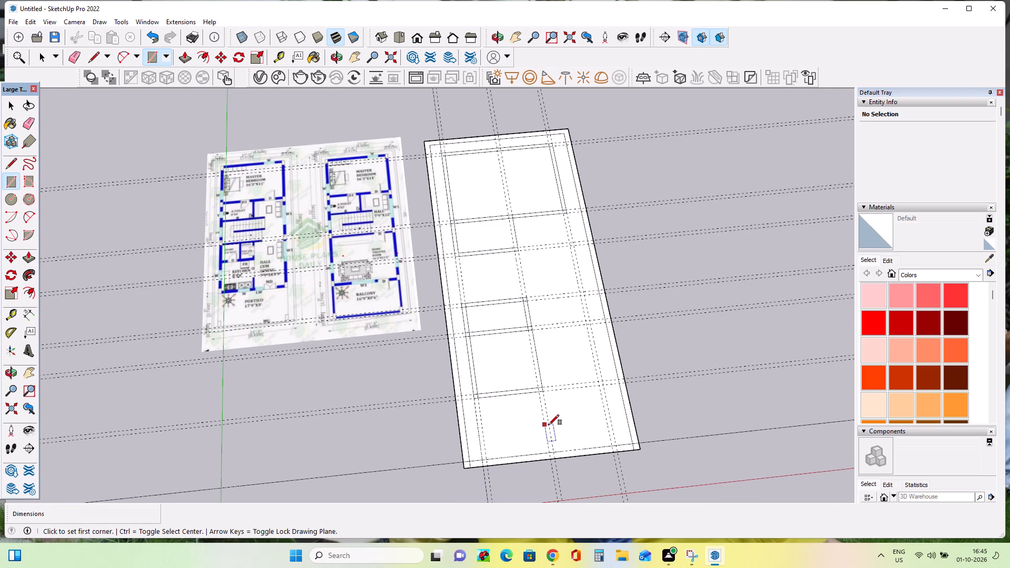
scroll(549, 425, "up", 2)
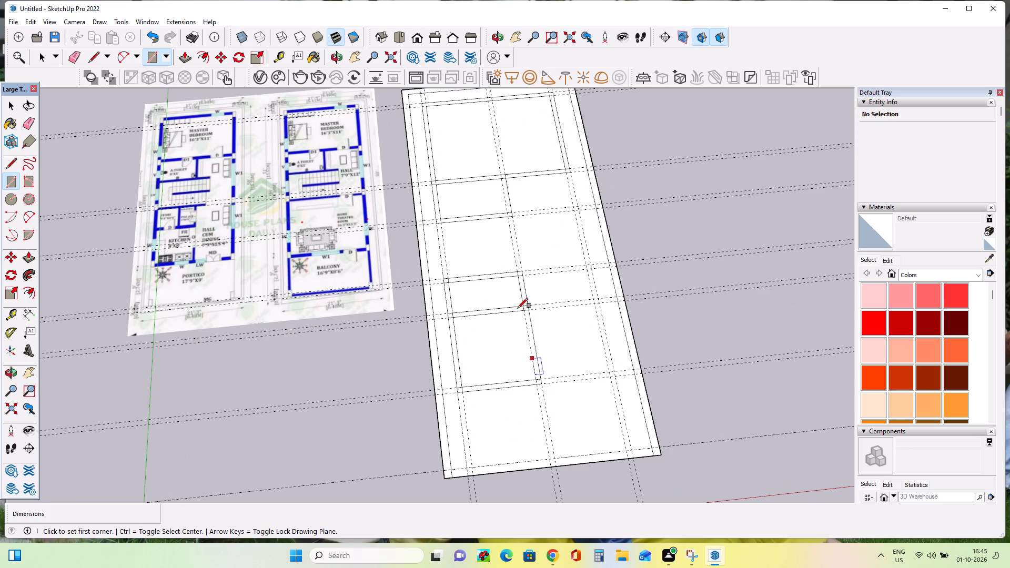
left_click(523, 309)
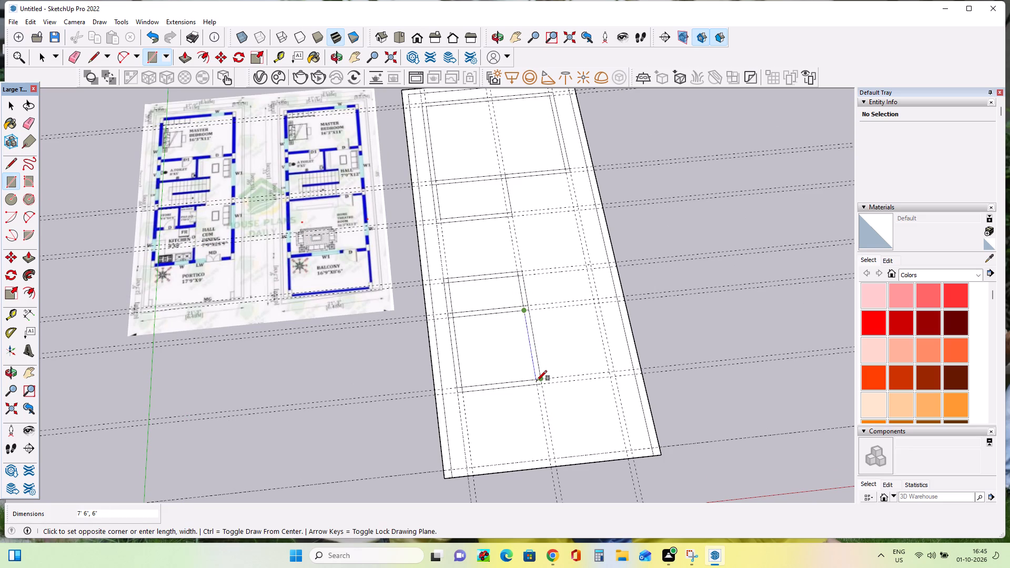
left_click(537, 382)
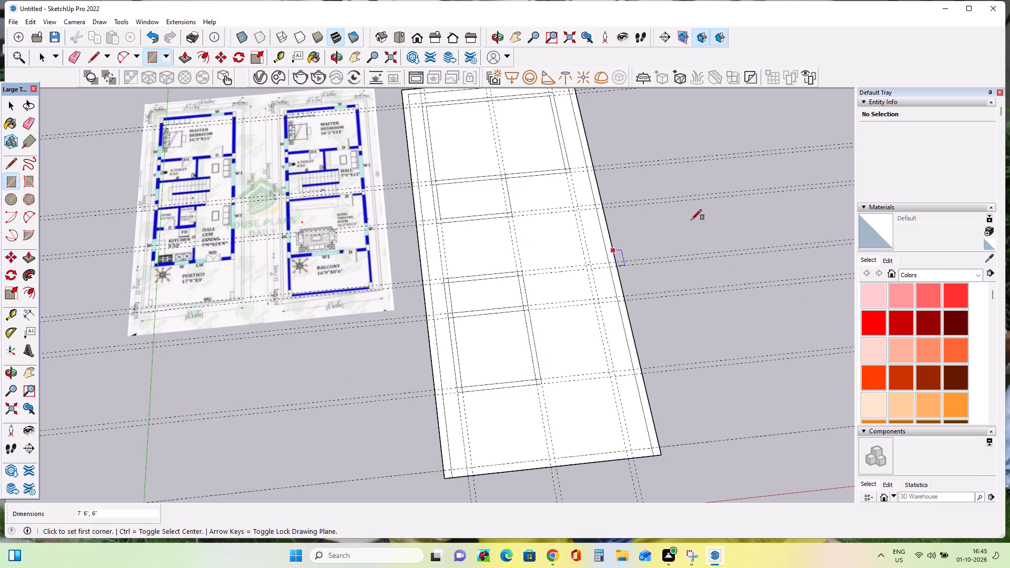
Erase the crosswise guides along the toilet's front wall and the small bay's back wall, plus one each at the bedroom and kitchen back walls.
double_click(32, 119)
left_click_drag(696, 153, 716, 289)
left_click(719, 302)
left_click_drag(713, 177, 724, 247)
left_click(729, 273)
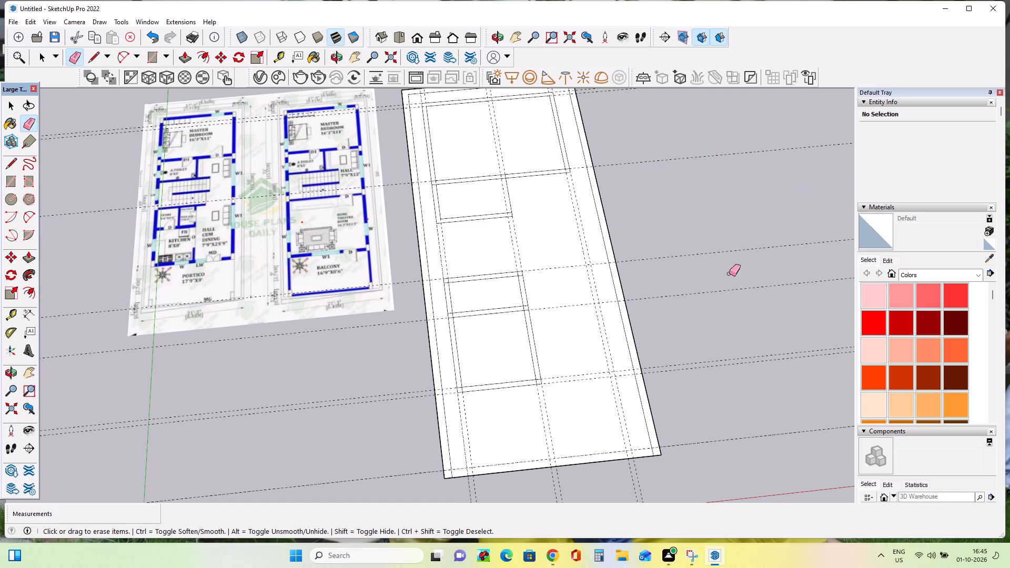
left_click_drag(716, 158, 725, 210)
left_click(731, 247)
left_click_drag(723, 165, 735, 237)
left_click(738, 248)
left_click_drag(753, 184, 759, 228)
left_click(760, 235)
left_click_drag(754, 157, 756, 166)
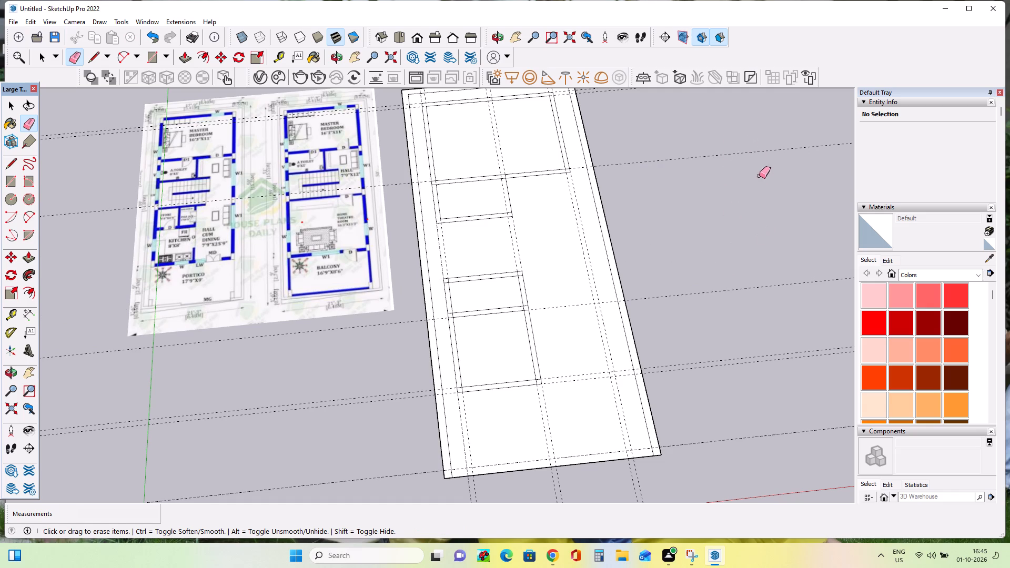
Erase the remaining crosswise guides along the bedroom's front wall and the kitchen's back and front walls.
left_click(760, 178)
left_click(764, 155)
left_click(765, 163)
left_click_drag(767, 149, 770, 159)
left_click(771, 160)
left_click_drag(737, 191, 742, 246)
left_click_drag(748, 281, 757, 319)
left_click_drag(748, 316, 757, 384)
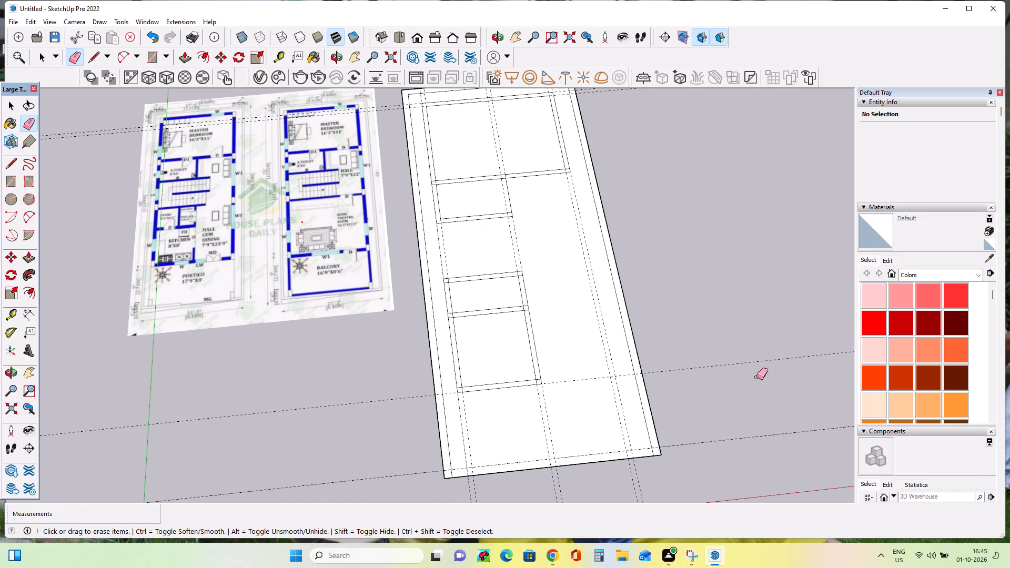
left_click_drag(757, 384, 761, 417)
left_click(761, 418)
left_click_drag(758, 388, 760, 401)
left_click_drag(760, 405, 762, 414)
left_click(762, 415)
left_click(771, 390)
left_click_drag(772, 359, 775, 379)
left_click(776, 385)
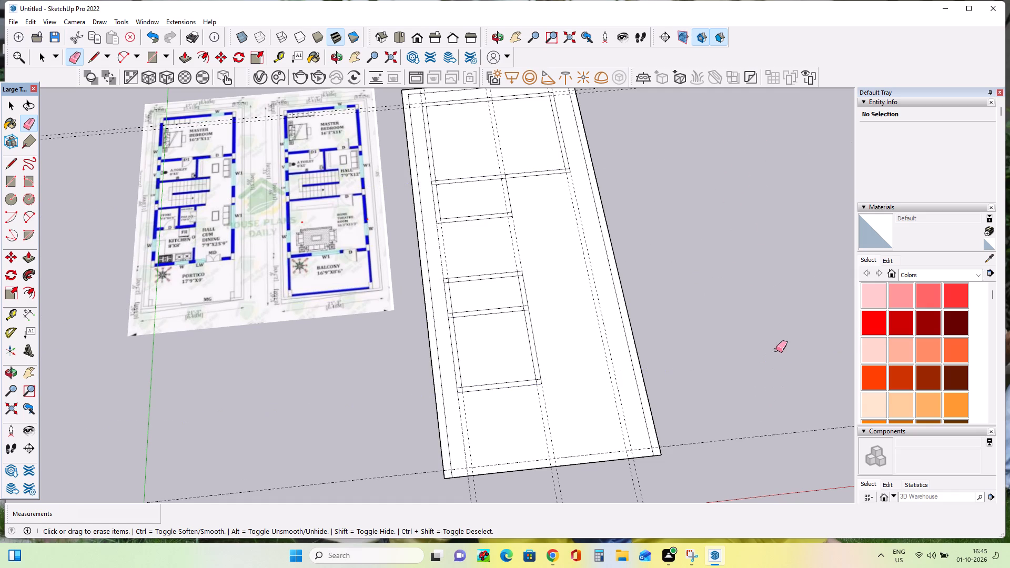
left_click_drag(783, 369, 785, 393)
left_click(785, 394)
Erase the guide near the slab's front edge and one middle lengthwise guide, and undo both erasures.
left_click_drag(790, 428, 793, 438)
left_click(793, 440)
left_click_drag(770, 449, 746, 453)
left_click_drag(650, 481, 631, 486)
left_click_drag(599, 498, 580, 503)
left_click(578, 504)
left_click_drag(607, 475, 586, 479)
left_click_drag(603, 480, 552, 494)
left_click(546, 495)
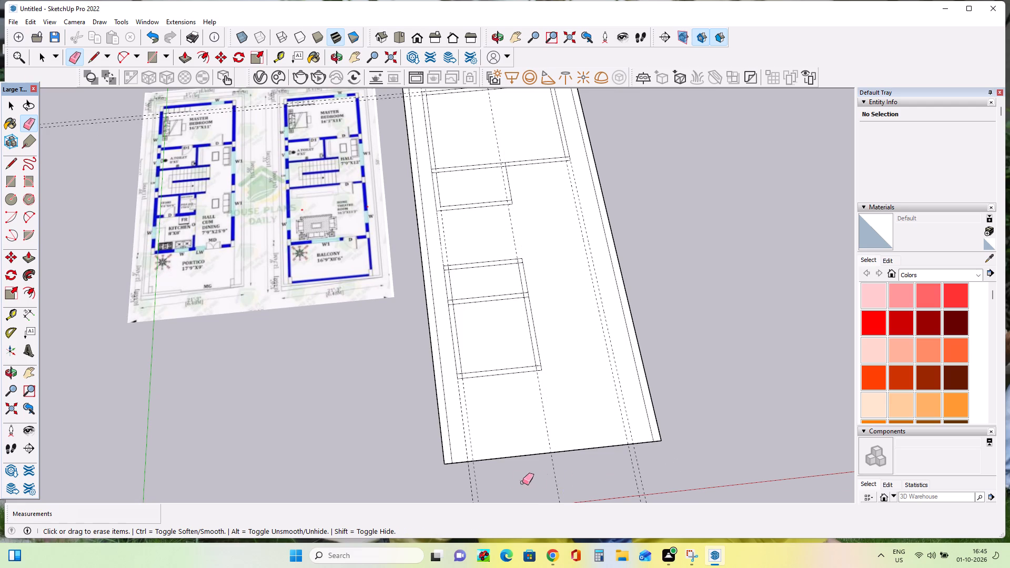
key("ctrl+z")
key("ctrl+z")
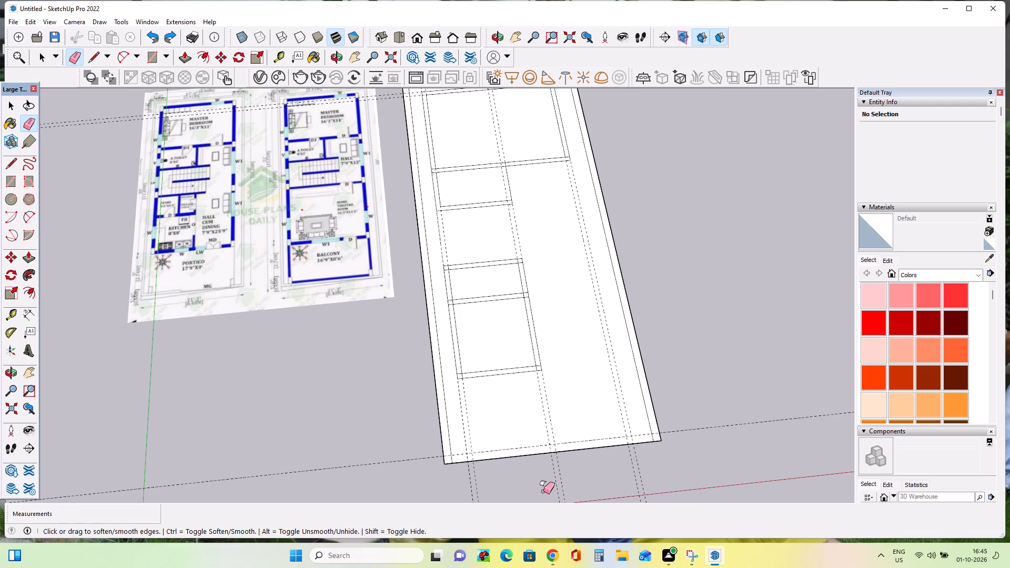
Draw a 19'6" line along the front guide between the slab's two inner side lines.
left_click(11, 164)
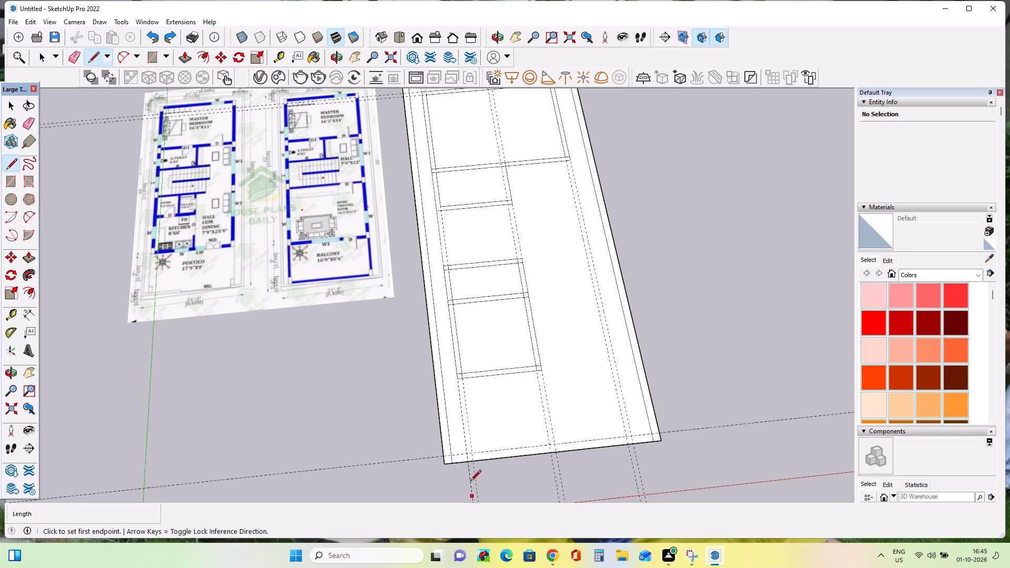
double_click(449, 455)
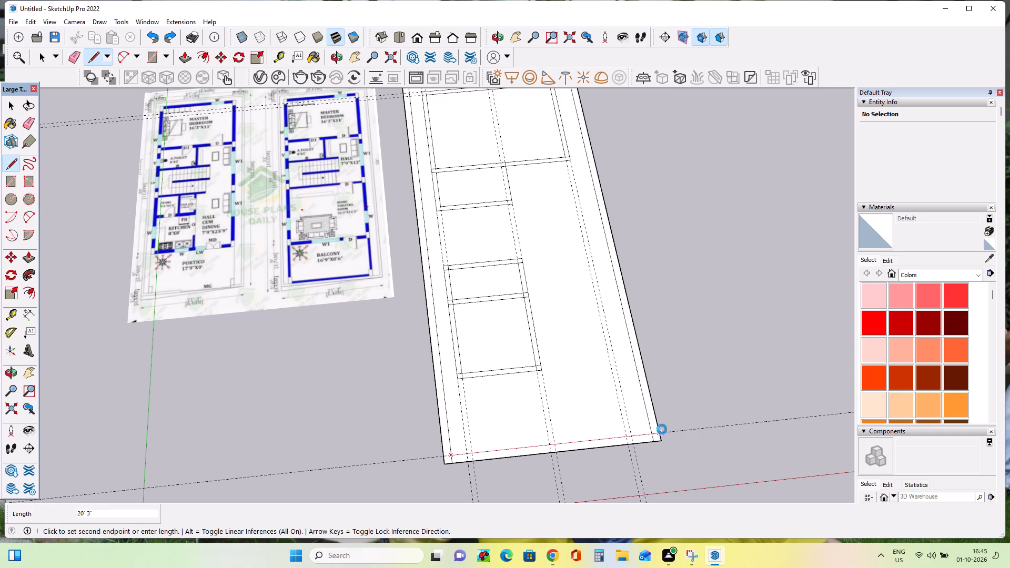
left_click(652, 434)
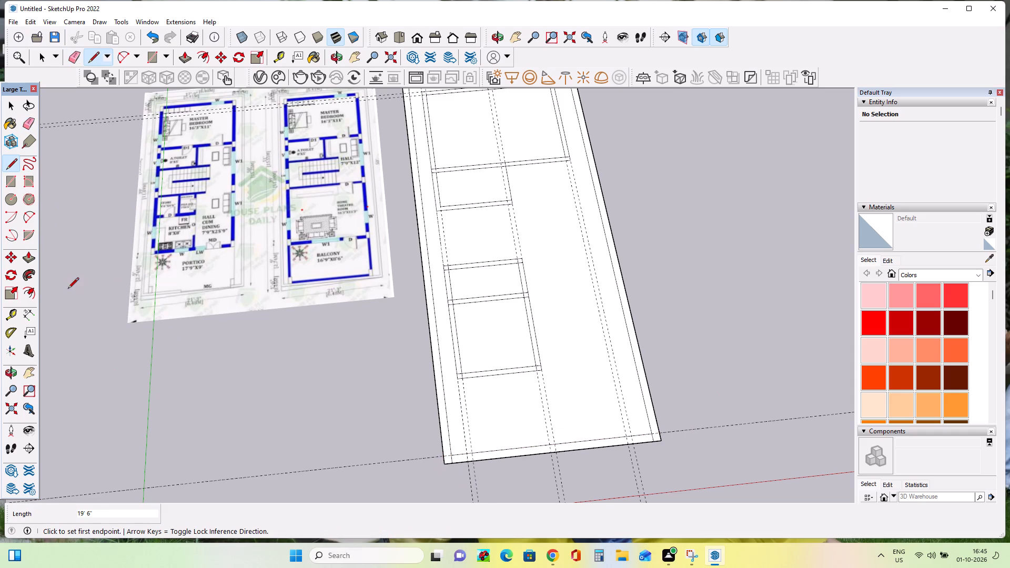
Erase the lengthwise guide pairs along the kitchen's hall side and the bedroom's far side.
left_click(32, 124)
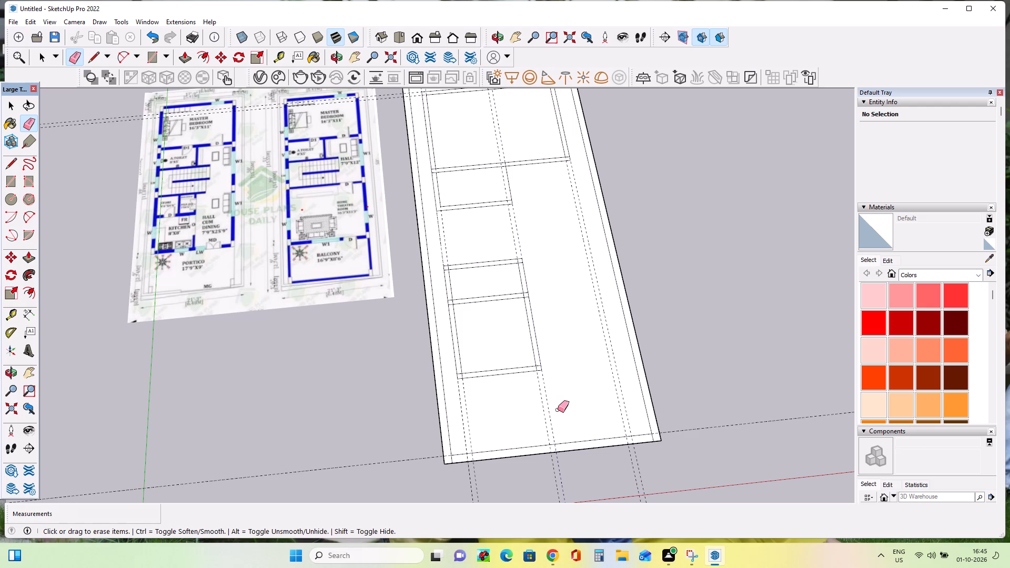
left_click_drag(552, 411, 507, 425)
left_click(507, 425)
left_click_drag(630, 383, 618, 400)
left_click(616, 403)
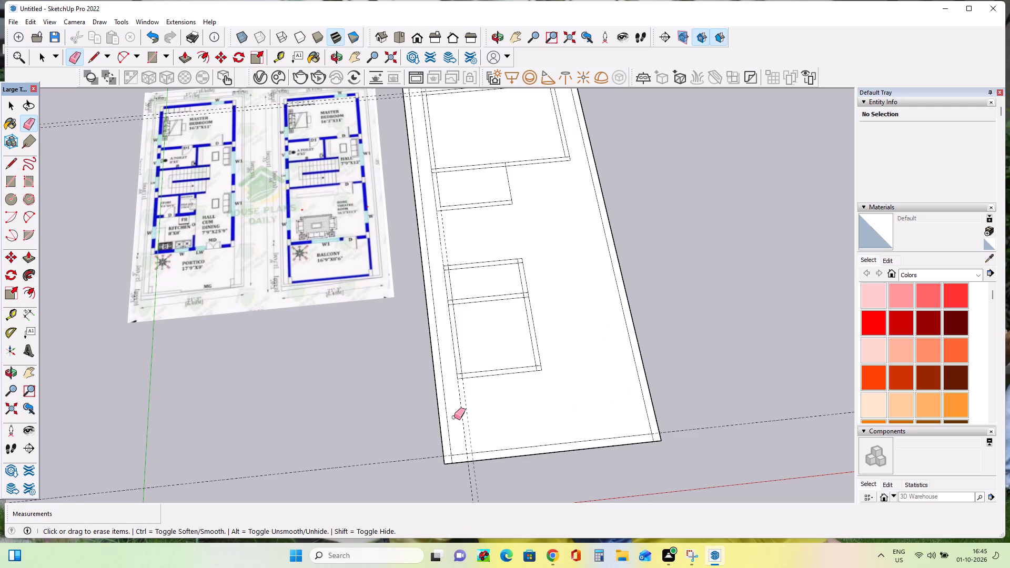
Erase the remaining pair of lengthwise guides along the kitchen's outer wall.
double_click(460, 412)
left_click(482, 410)
left_click(464, 412)
left_click(473, 412)
left_click_drag(481, 412, 489, 412)
left_click(479, 413)
left_click(459, 427)
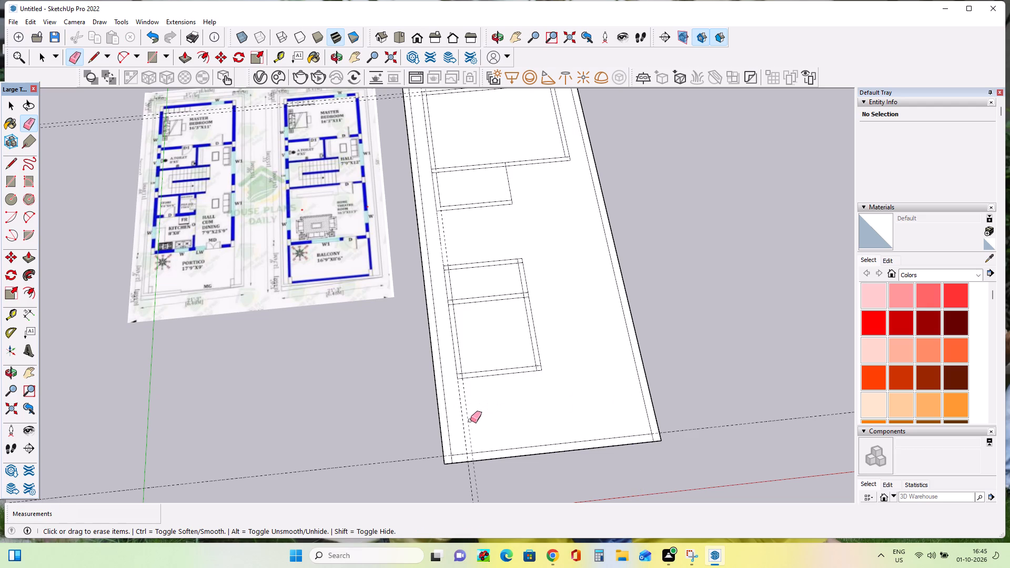
left_click(470, 420)
left_click(464, 424)
right_click(464, 424)
left_click(461, 427)
left_click(473, 422)
left_click(466, 426)
left_click(466, 413)
left_click_drag(478, 413, 483, 413)
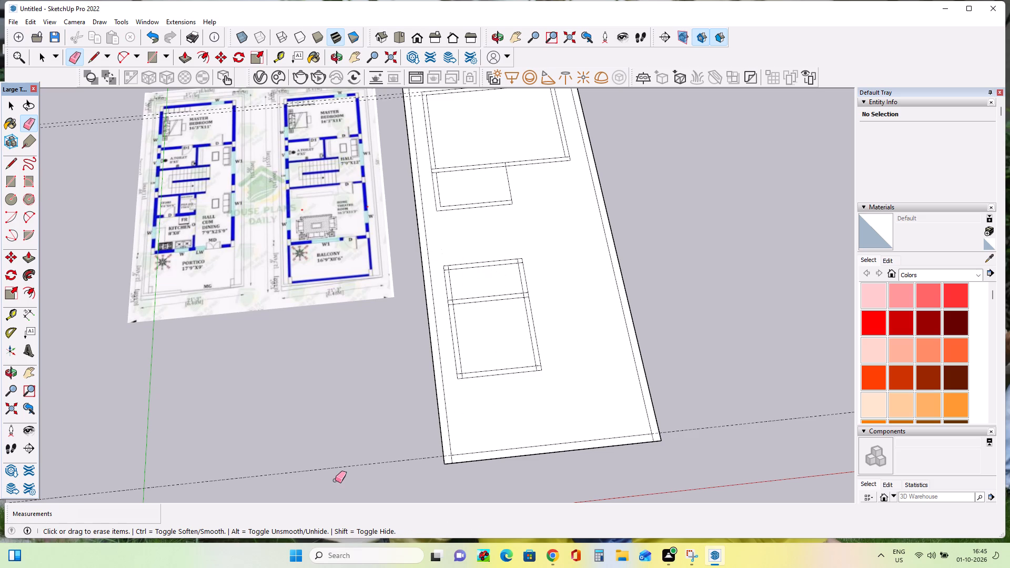
Draw a 6"-wide outer wall strip about 7'3" long beside the staircase, joining the toilet's front wall to the small bay's back wall.
scroll(437, 222, "up", 3)
scroll(440, 219, "down", 3)
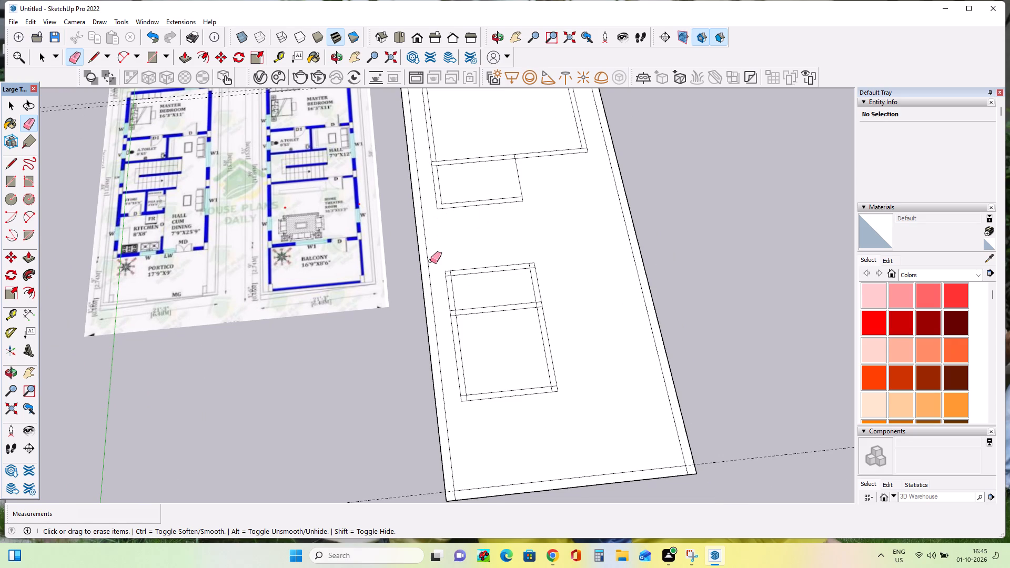
left_click(11, 179)
scroll(437, 207, "up", 3)
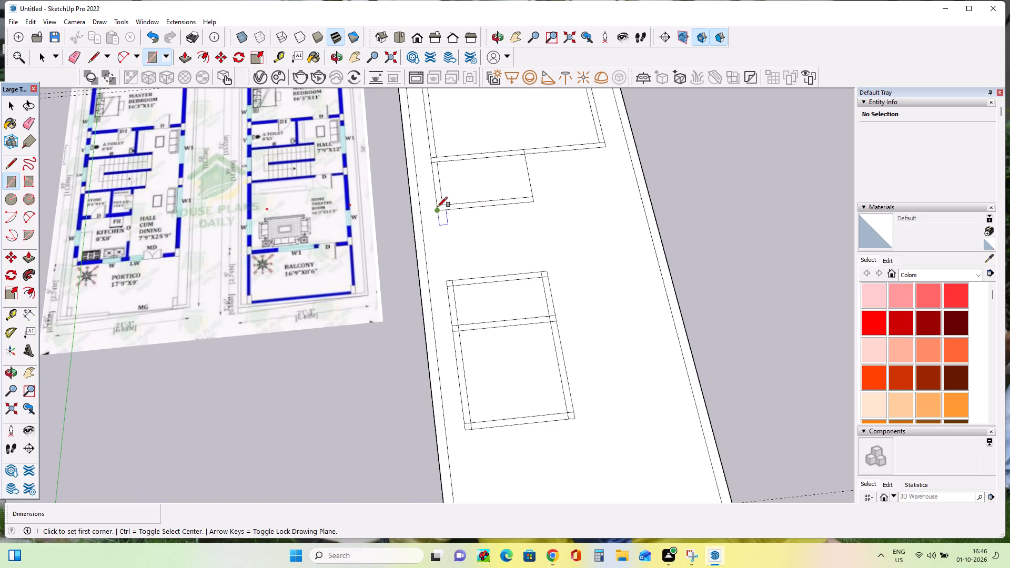
left_click(447, 202)
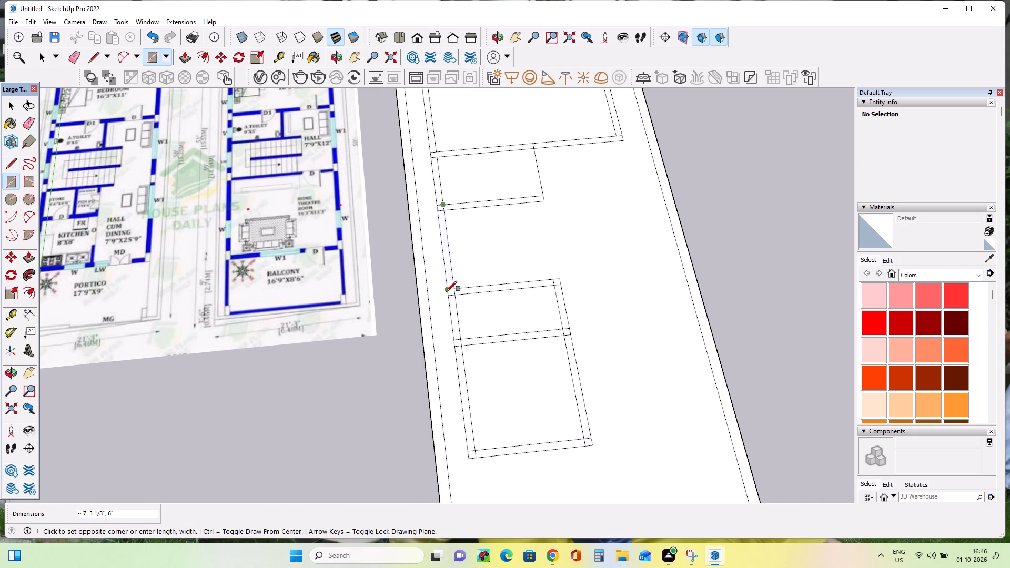
left_click(447, 291)
Extend the kitchen's front wall across the hall to the slab's inner side line with a 9'6" by 6" strip.
scroll(508, 338, "down", 4)
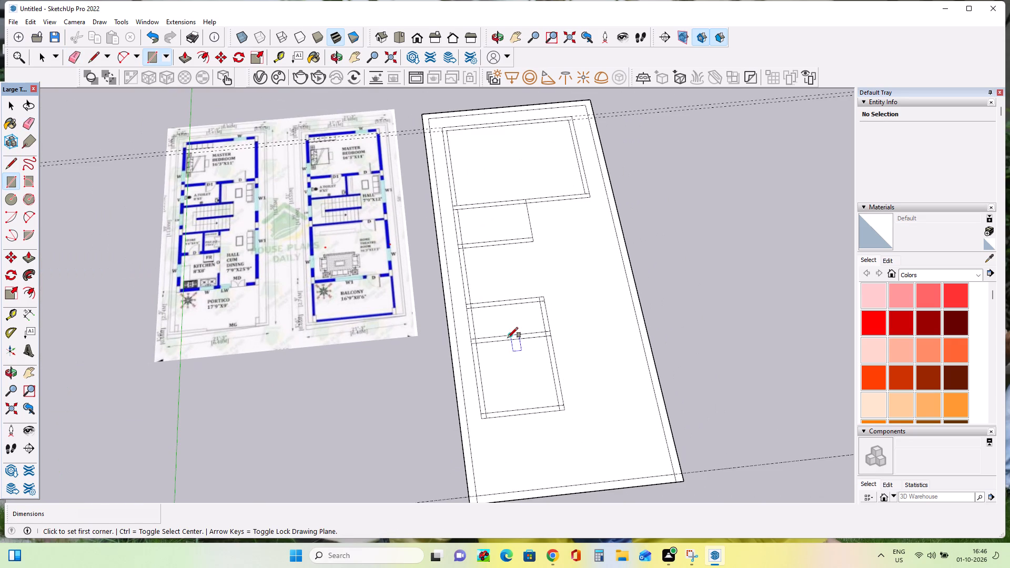
left_click(566, 406)
scroll(568, 412, "up", 9)
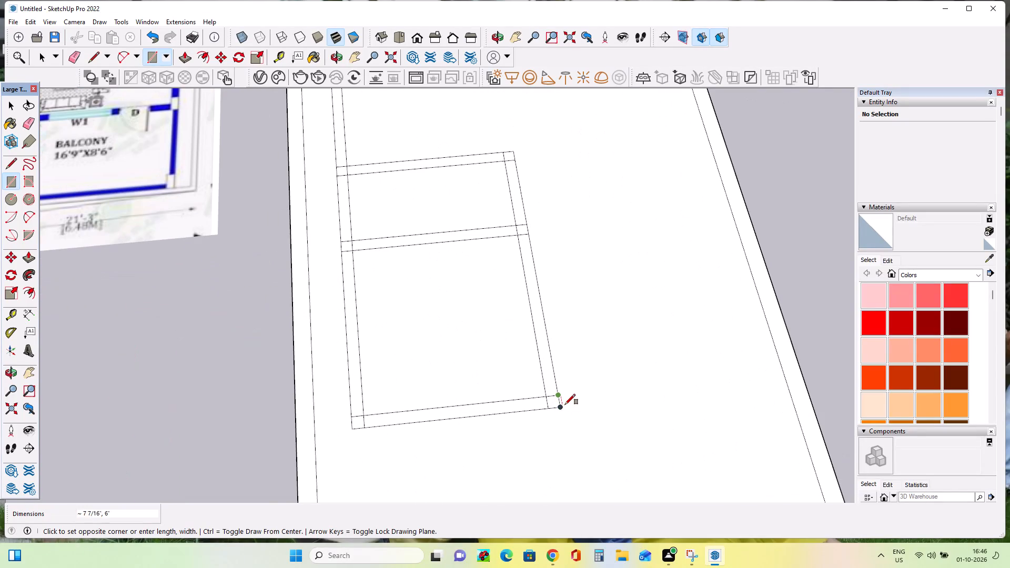
left_click(559, 407)
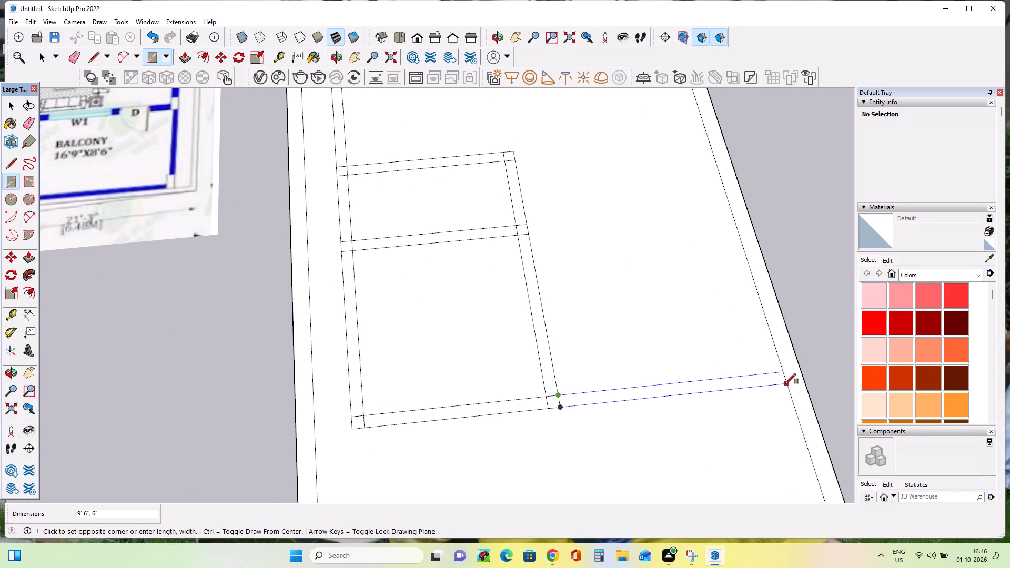
double_click(785, 384)
scroll(685, 394, "down", 7)
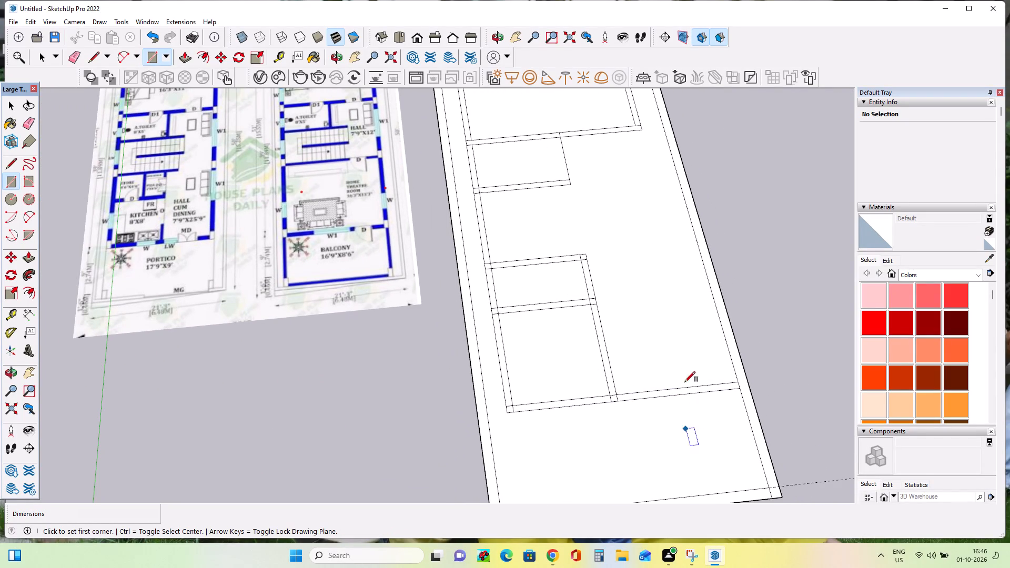
Draw the hall's outer wall as a strip about 24'9" by 6", from the master bedroom's front corner to the house's front wall.
left_click(644, 125)
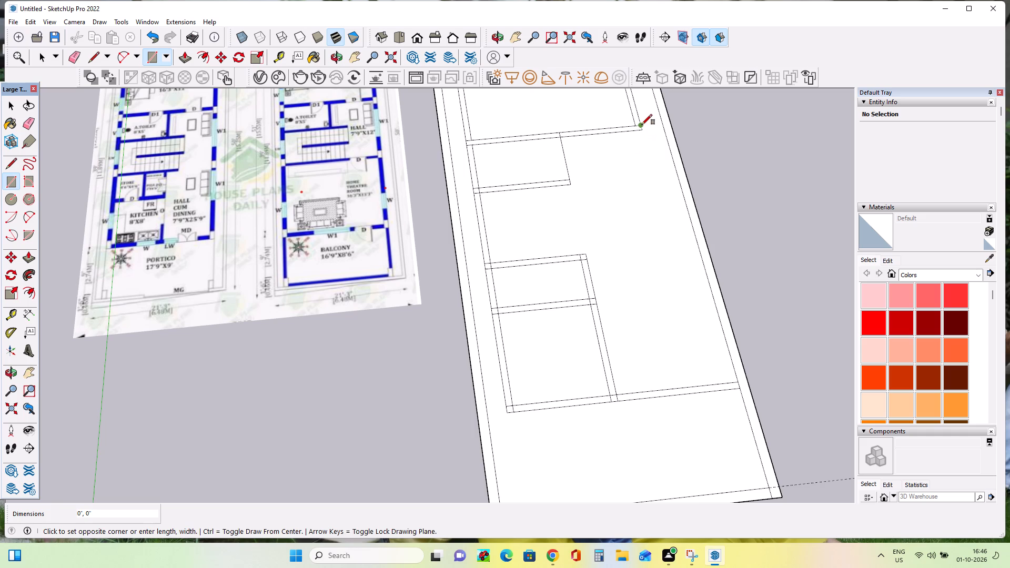
left_click(634, 125)
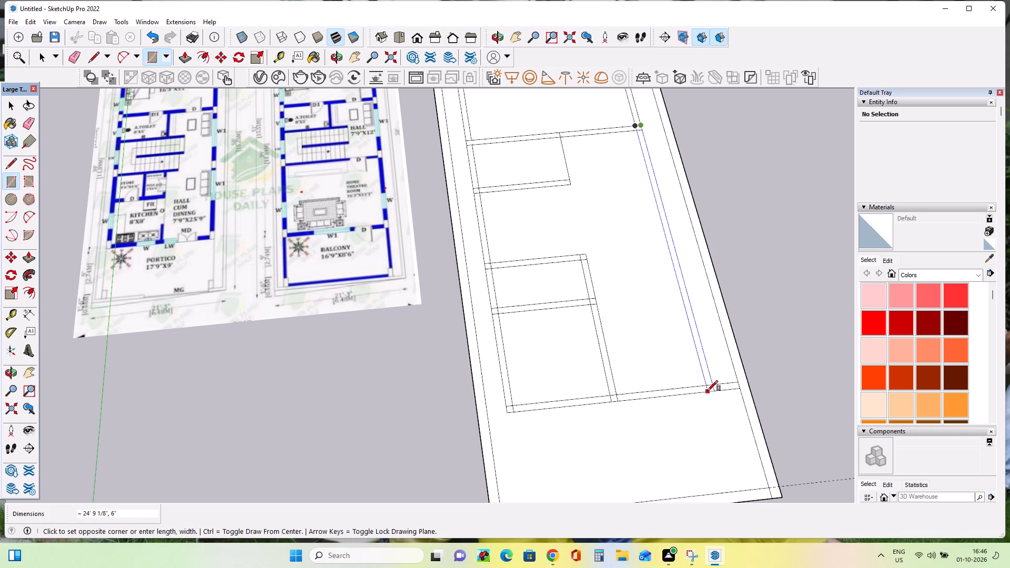
left_click(708, 391)
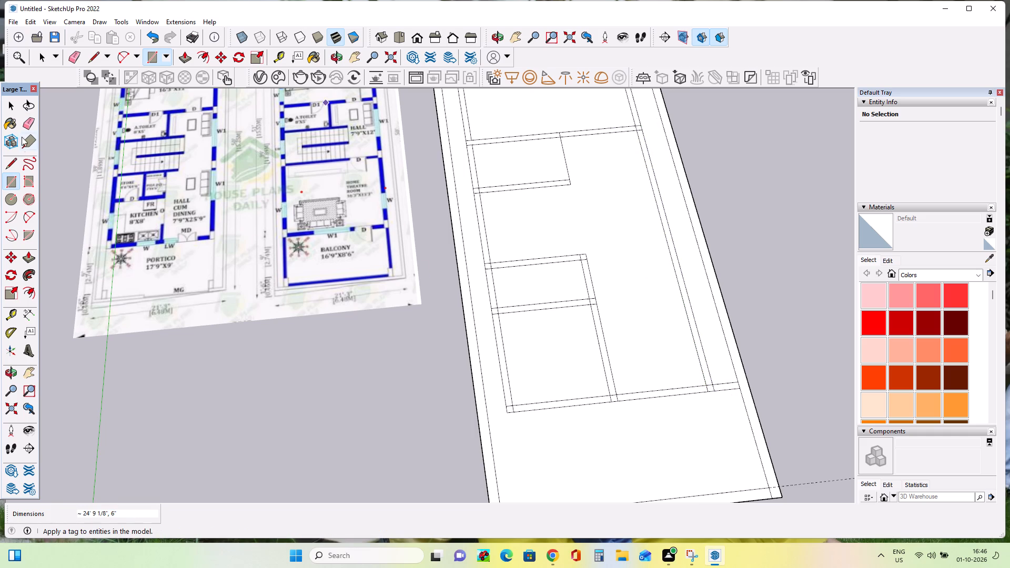
Erase the part of the front wall strip that extends past the hall's outer wall toward the slab's inner side line.
left_click(27, 125)
left_click_drag(724, 379, 724, 401)
left_click(724, 401)
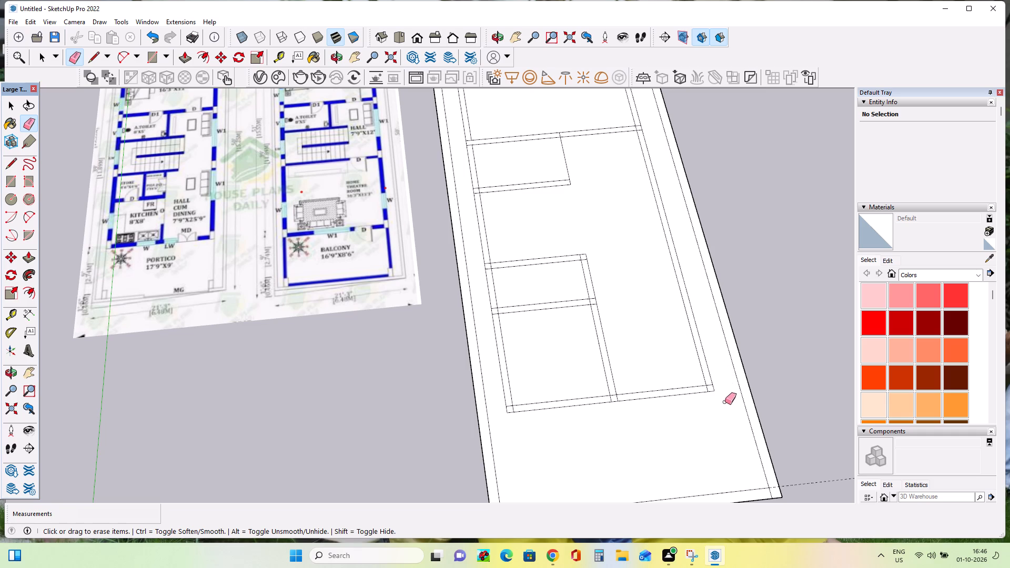
Erase the pair of crosswise guides along the master bedroom's back wall.
scroll(700, 374, "down", 6)
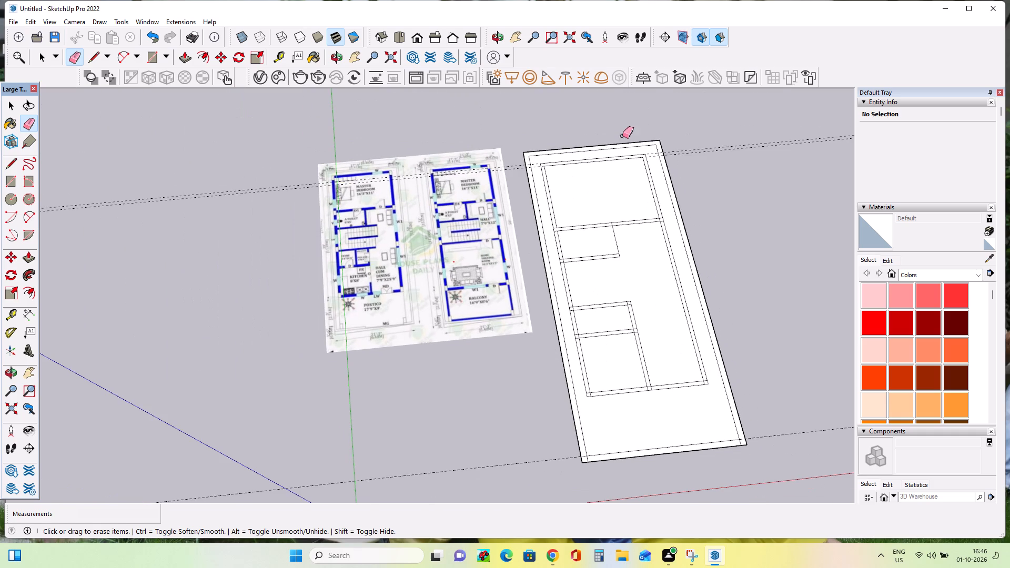
left_click(779, 137)
left_click_drag(780, 154, 781, 163)
left_click(770, 136)
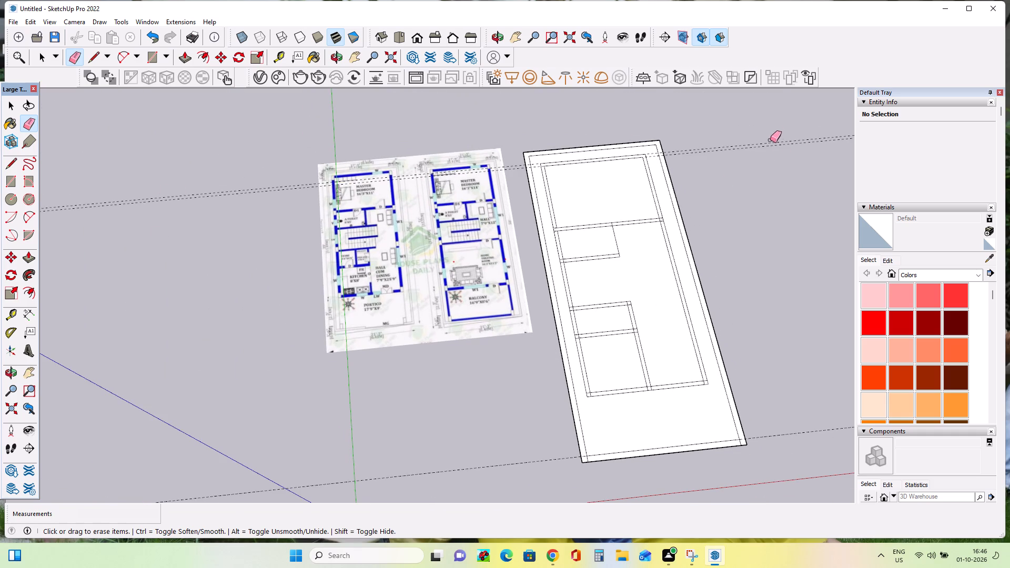
left_click(772, 156)
left_click(771, 159)
left_click(775, 146)
left_click(776, 151)
left_click_drag(779, 140, 780, 153)
left_click(780, 154)
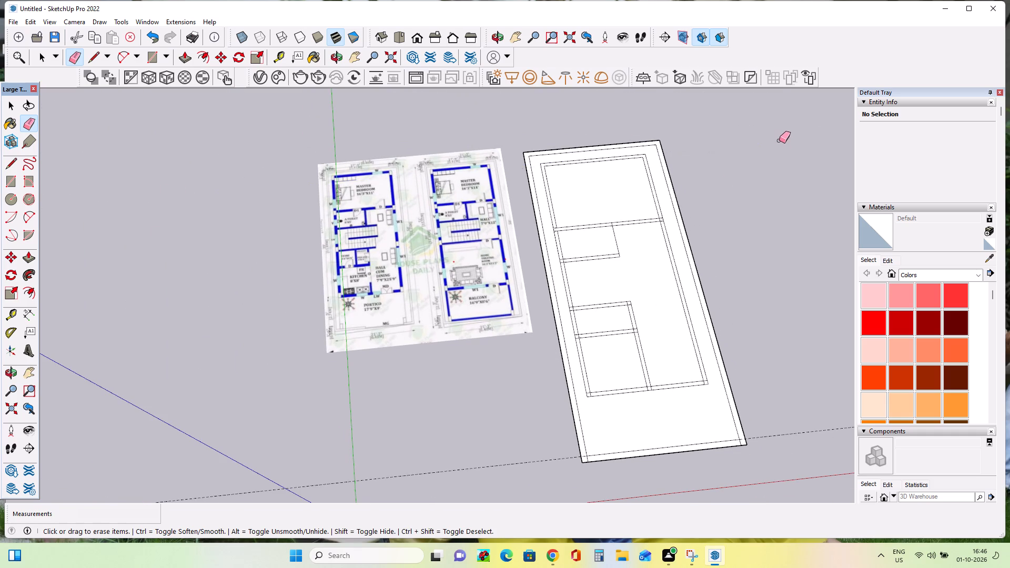
Place lengthwise guides on the toilet's hall-side line and 6" inside it.
middle_click_drag(701, 339, 695, 318)
scroll(640, 273, "up", 3)
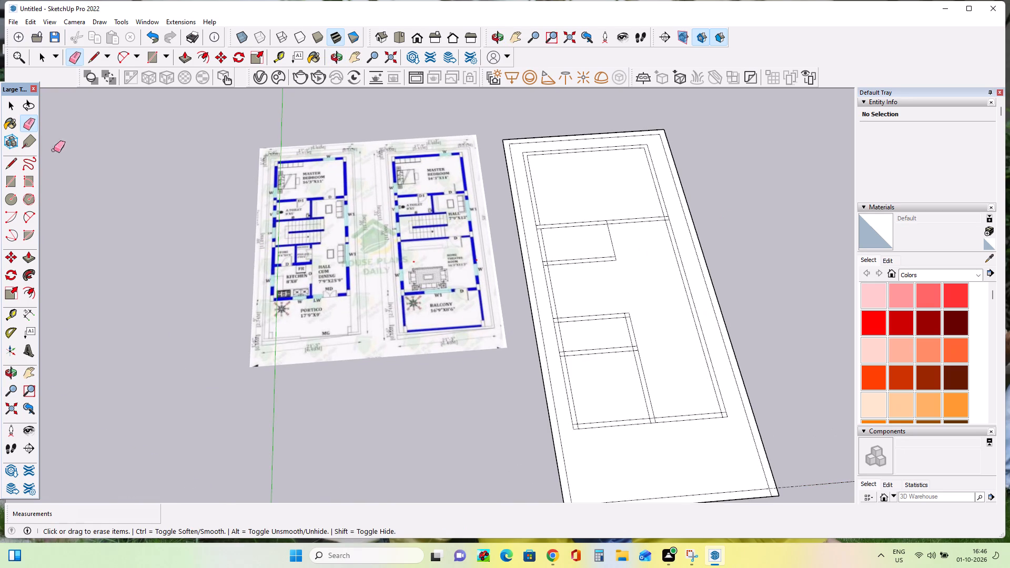
left_click(12, 309)
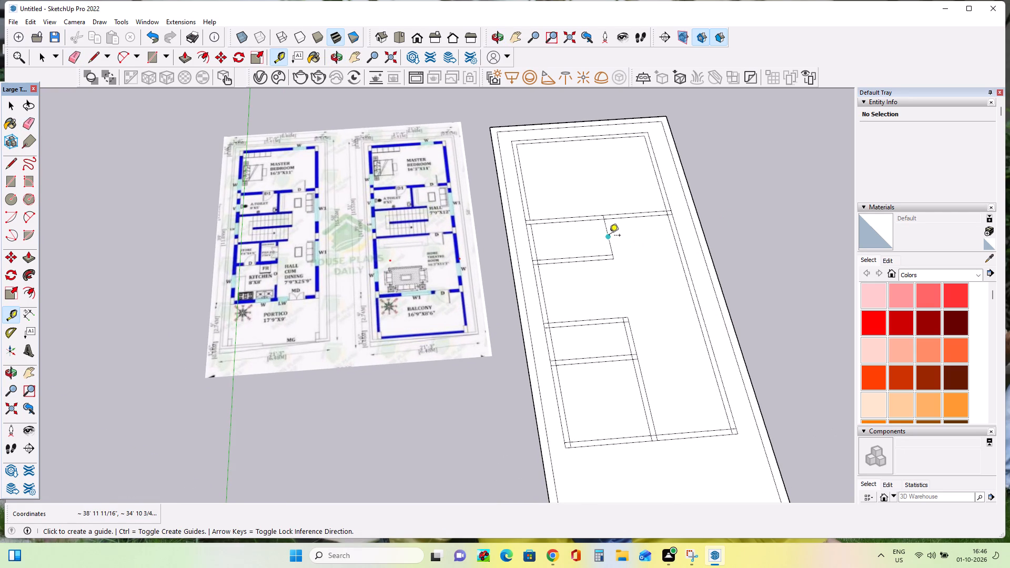
double_click(609, 236)
key("ctrl+z")
left_click(606, 227)
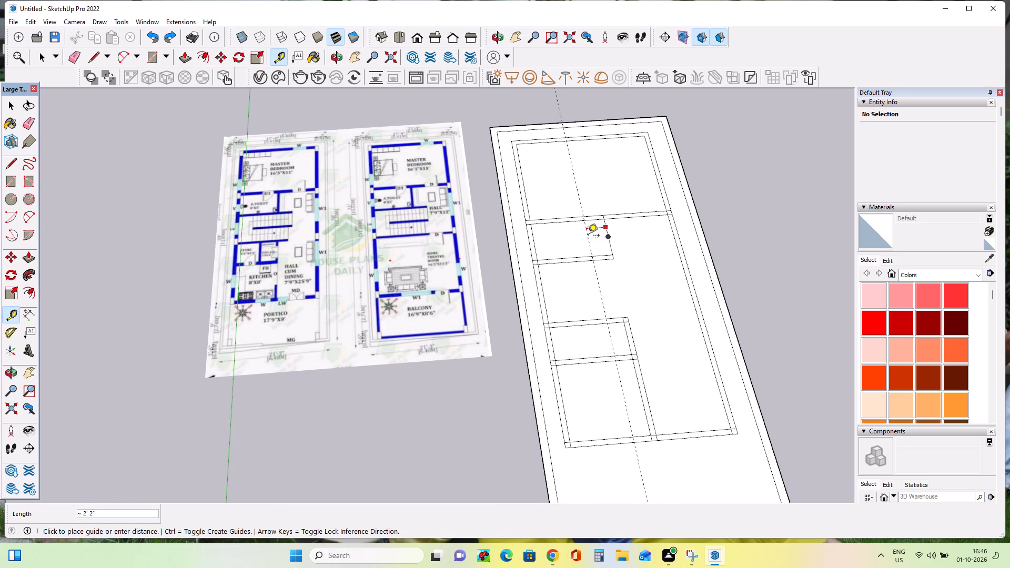
key("6")
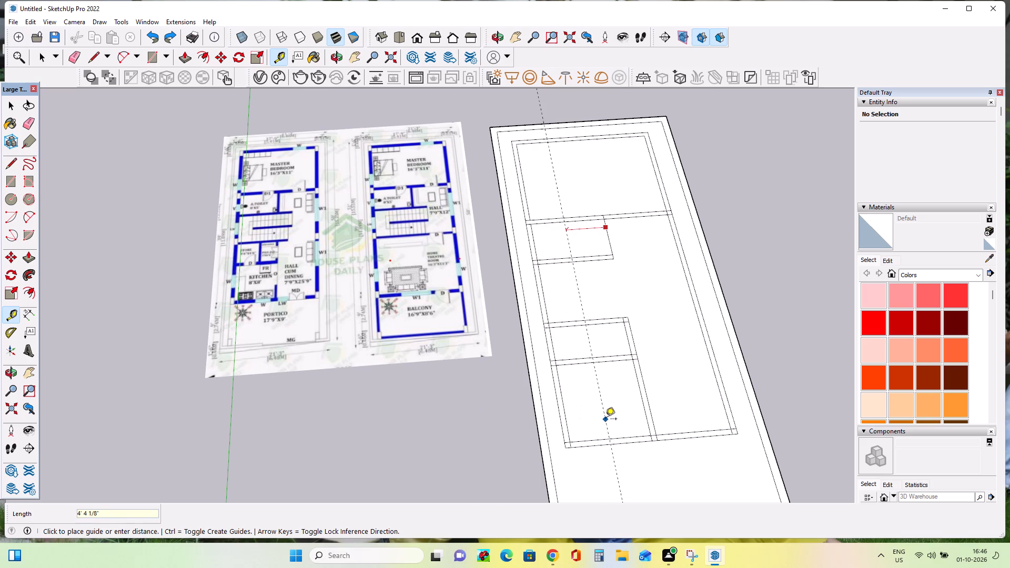
key("shift+quotedbl")
key("Return")
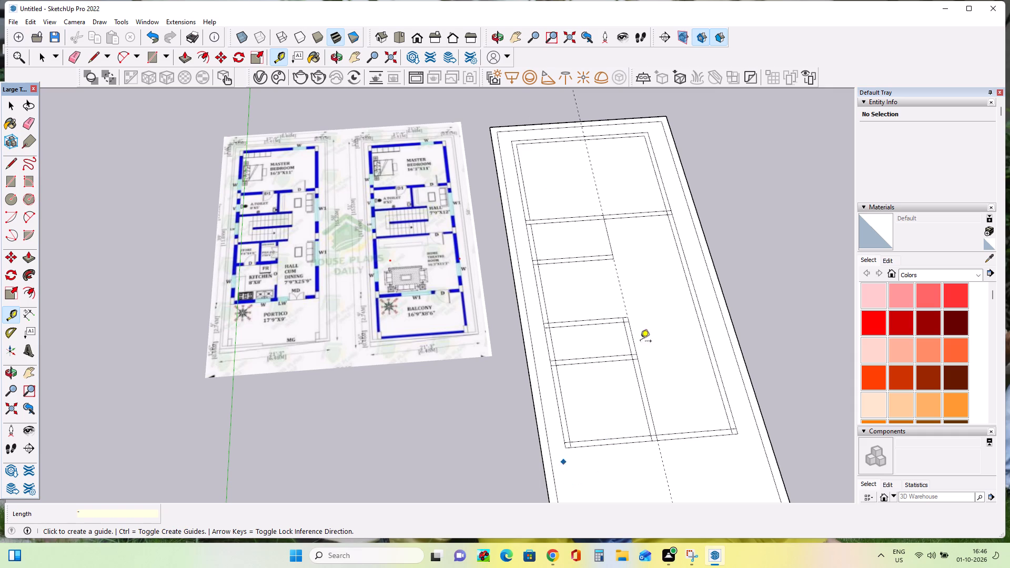
left_click(609, 241)
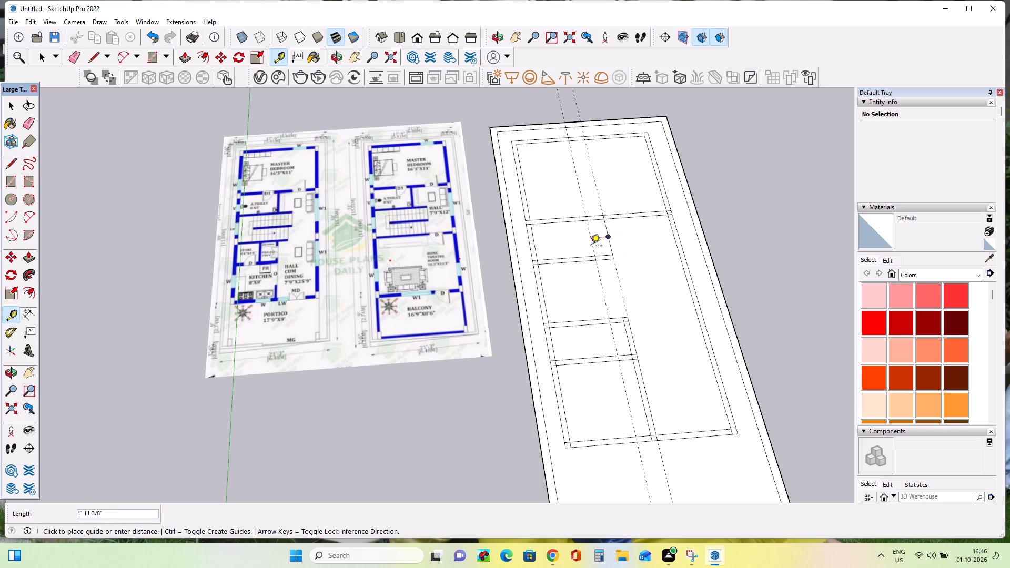
key("6")
key("shift+quotedbl")
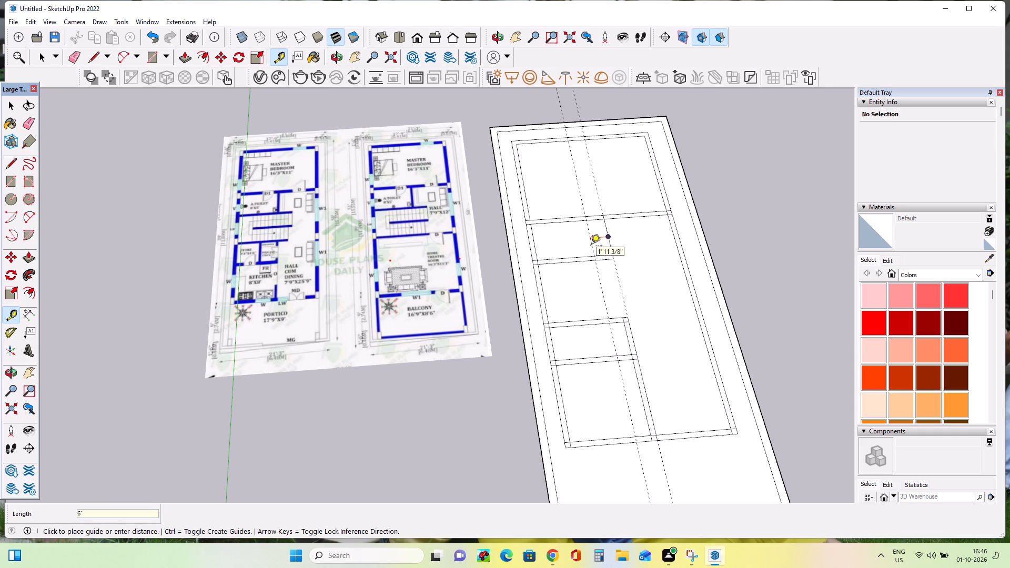
key("Return")
Draw the toilet's hall-side wall as a 6" by 5' strip between the master bedroom wall and the toilet's front wall.
scroll(609, 220, "up", 3)
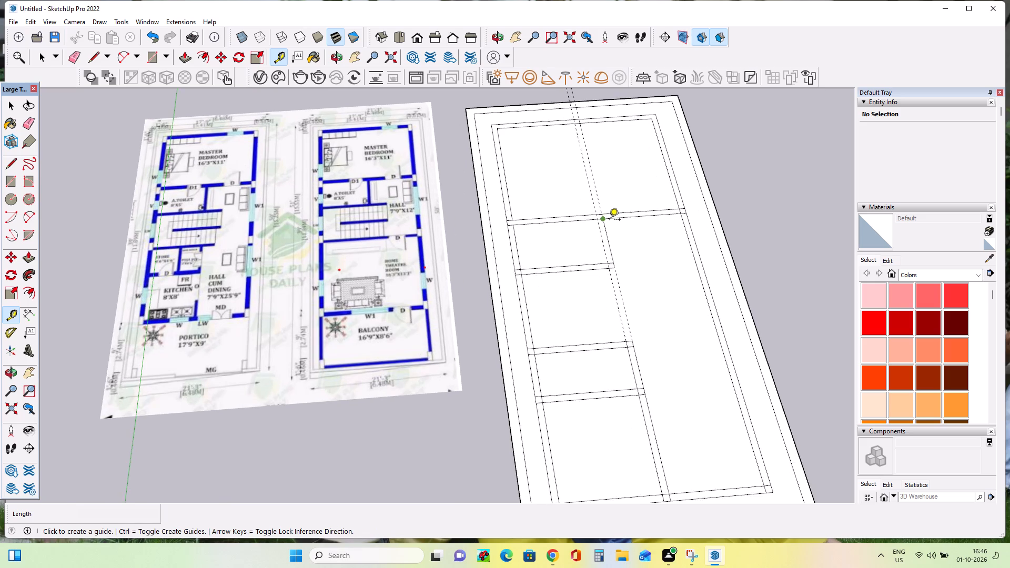
scroll(609, 220, "up", 1)
left_click(14, 179)
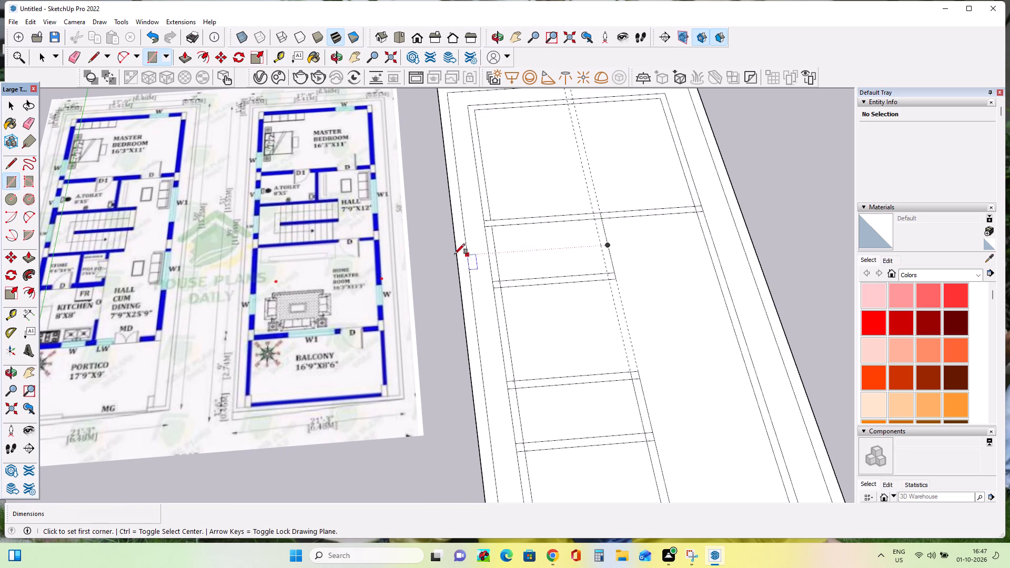
left_click(609, 280)
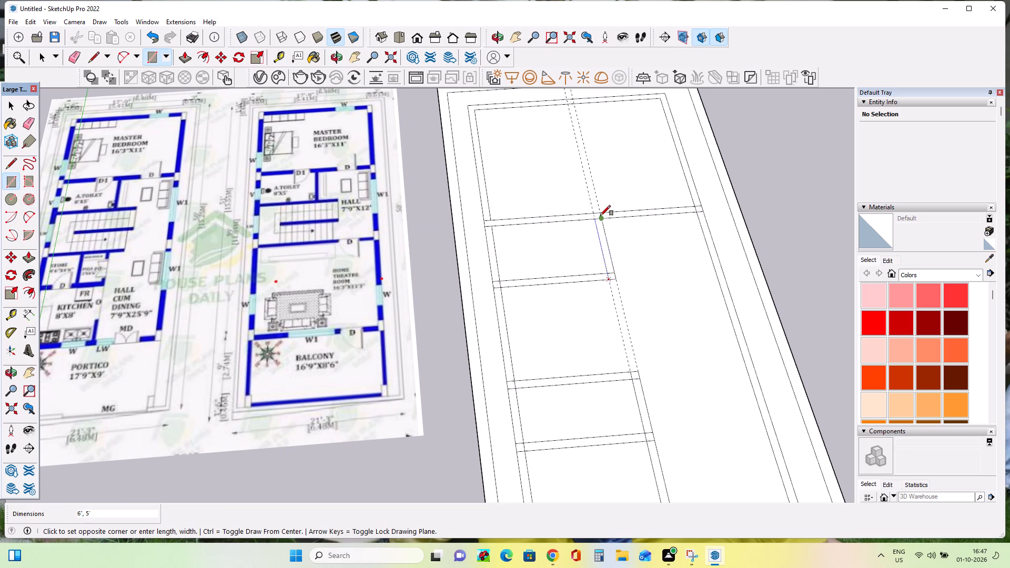
double_click(601, 219)
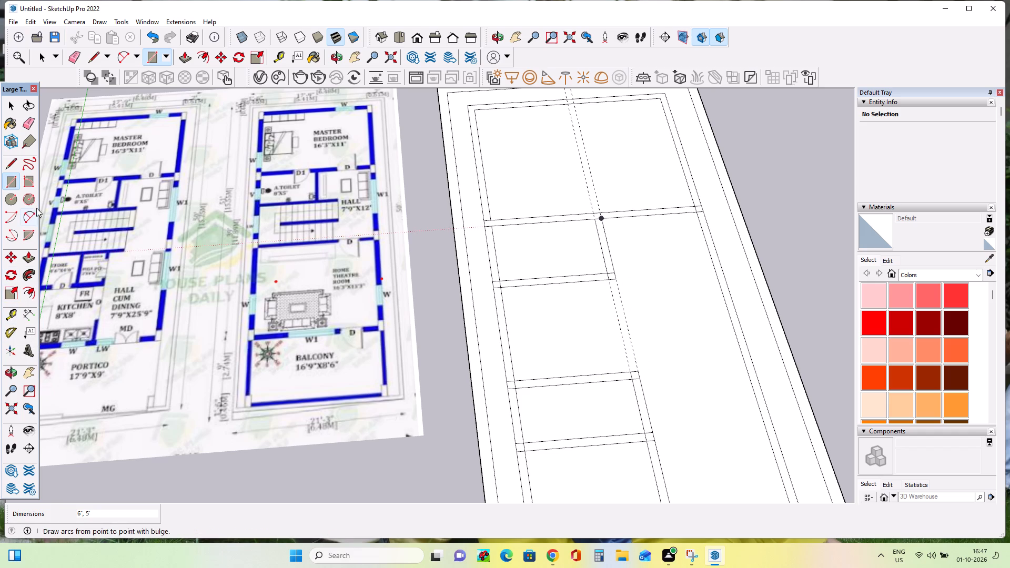
Erase the two lengthwise guides used for the toilet's hall-side wall.
left_click(28, 125)
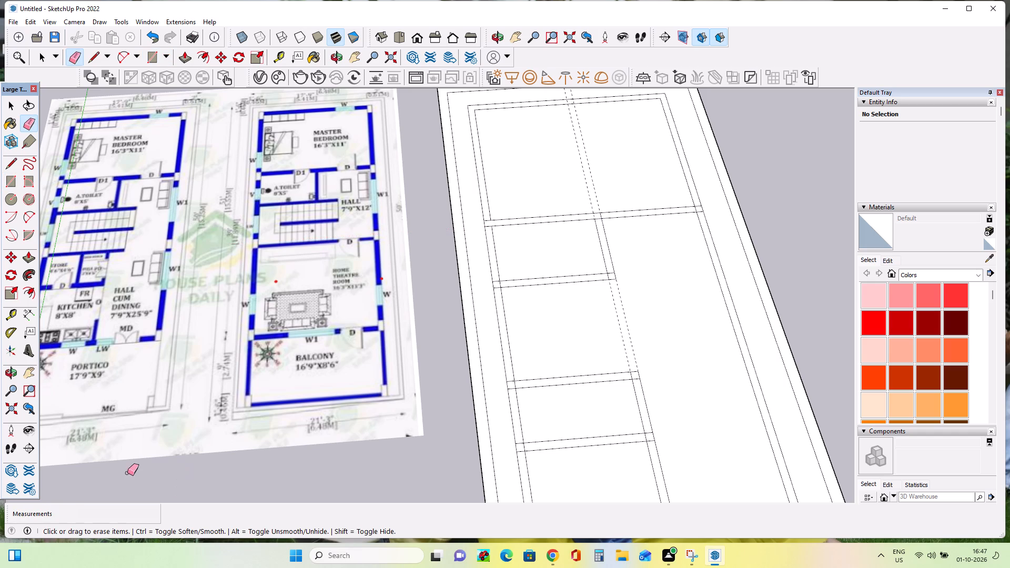
left_click_drag(638, 322, 631, 323)
left_click_drag(621, 330, 605, 337)
left_click_drag(636, 312, 619, 329)
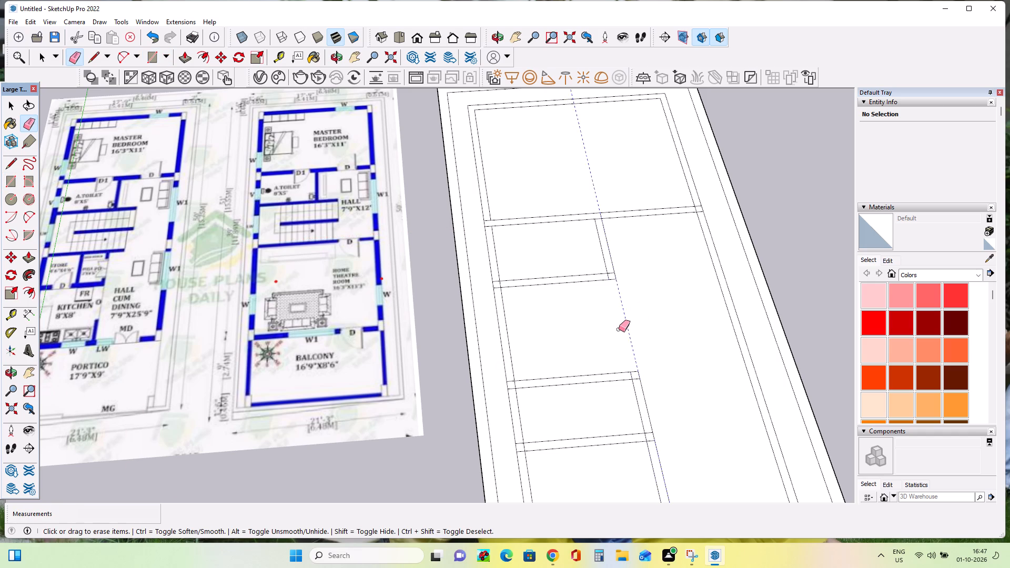
left_click_drag(619, 329, 620, 328)
left_click(618, 329)
scroll(616, 337, "down", 7)
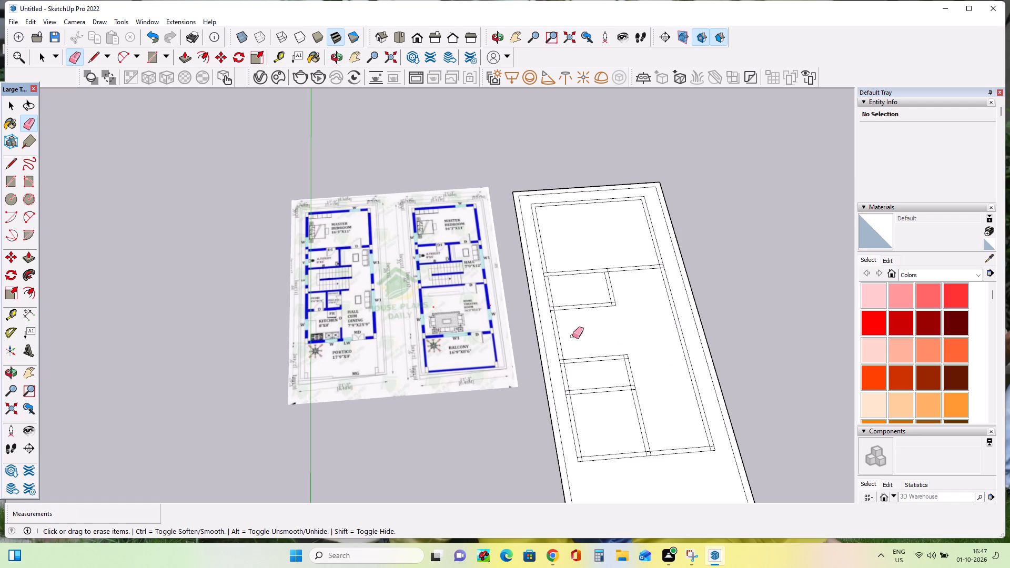
Examine the wall layout over the whole slab beside the floor plan.
left_click(27, 370)
left_click_drag(234, 412, 176, 346)
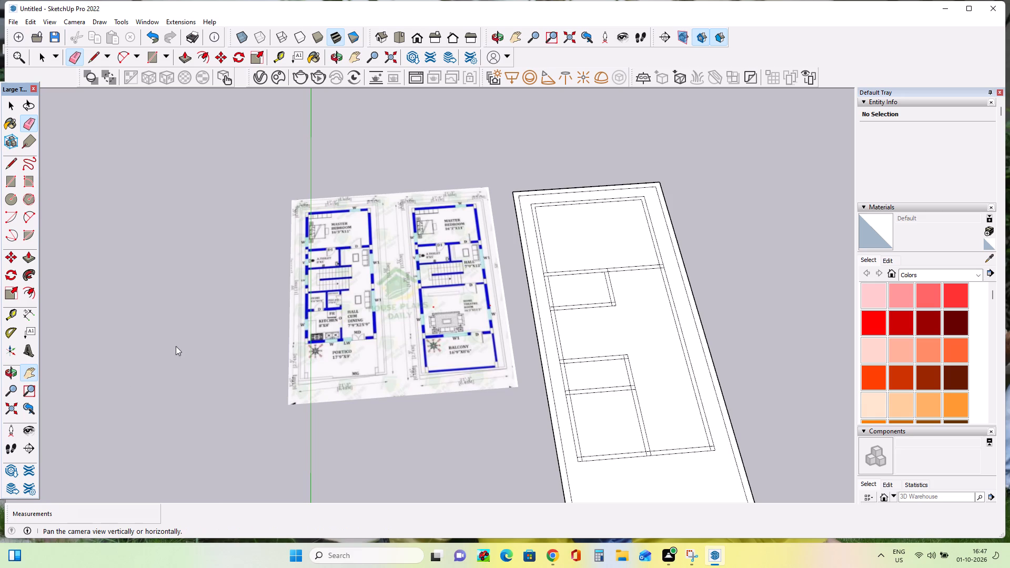
left_click_drag(176, 346, 102, 308)
left_click(323, 373)
left_click_drag(319, 370, 262, 421)
left_click(262, 421)
middle_click_drag(478, 366, 483, 393)
scroll(481, 376, "down", 1)
scroll(541, 444, "up", 3)
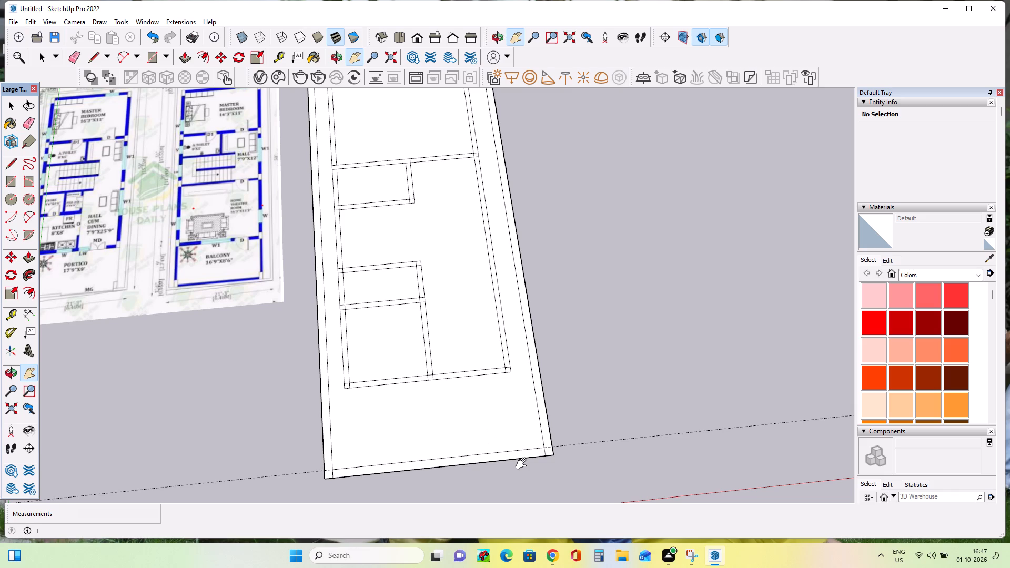
left_click_drag(326, 331, 383, 351)
left_click_drag(393, 310, 400, 333)
left_click(400, 333)
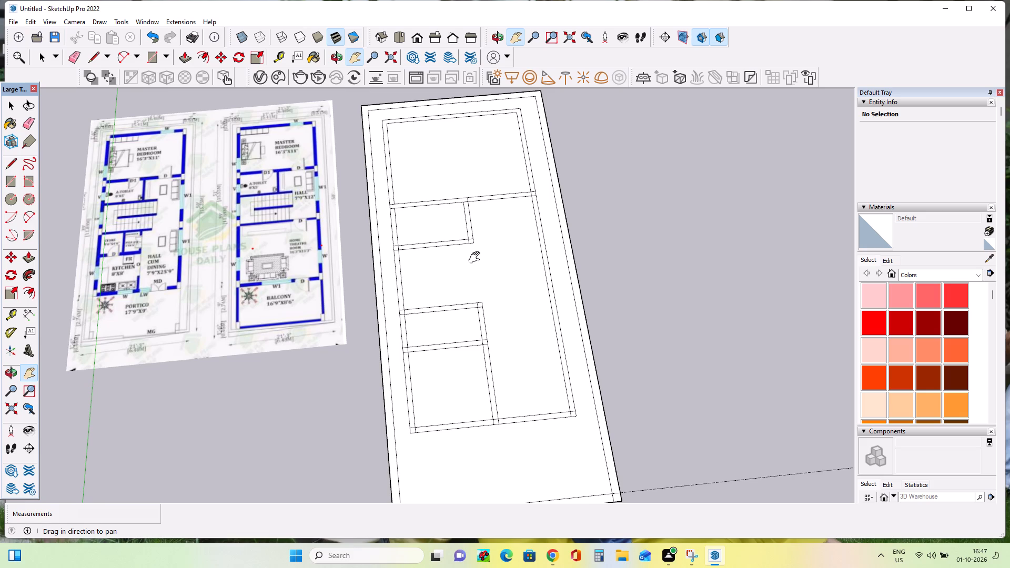
left_click(488, 287)
left_click_drag(477, 284, 352, 271)
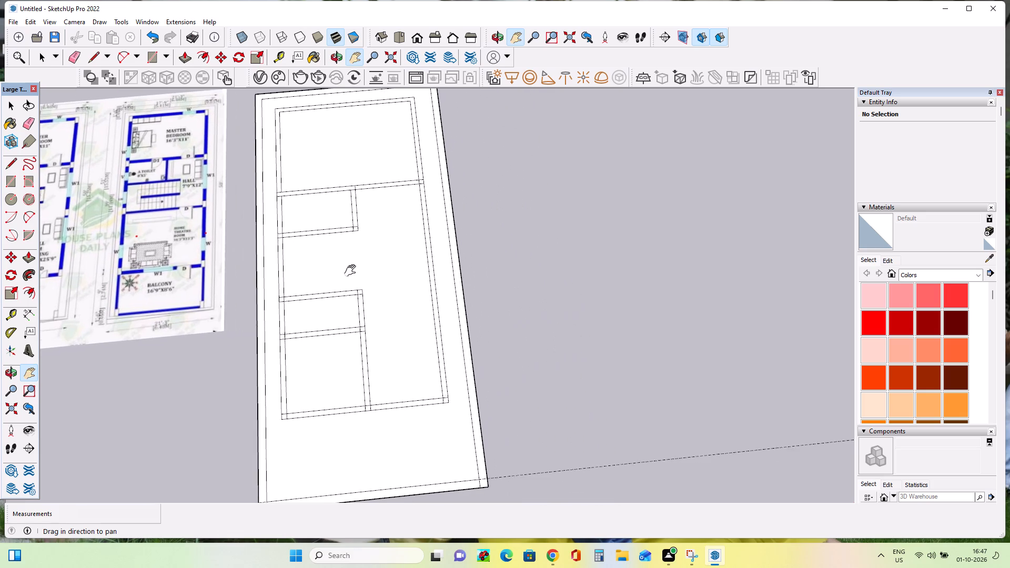
left_click_drag(352, 271, 348, 271)
scroll(415, 307, "down", 2)
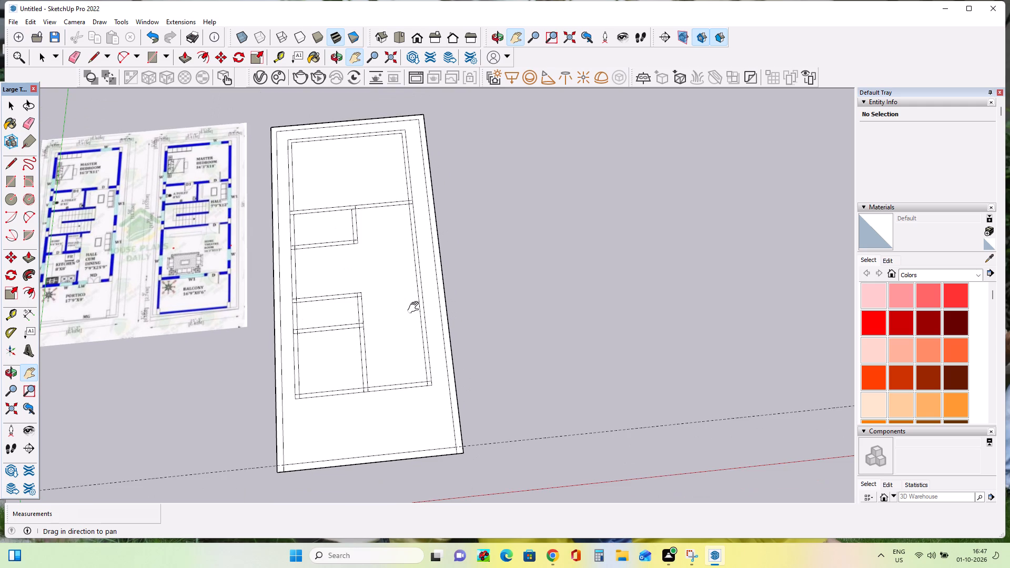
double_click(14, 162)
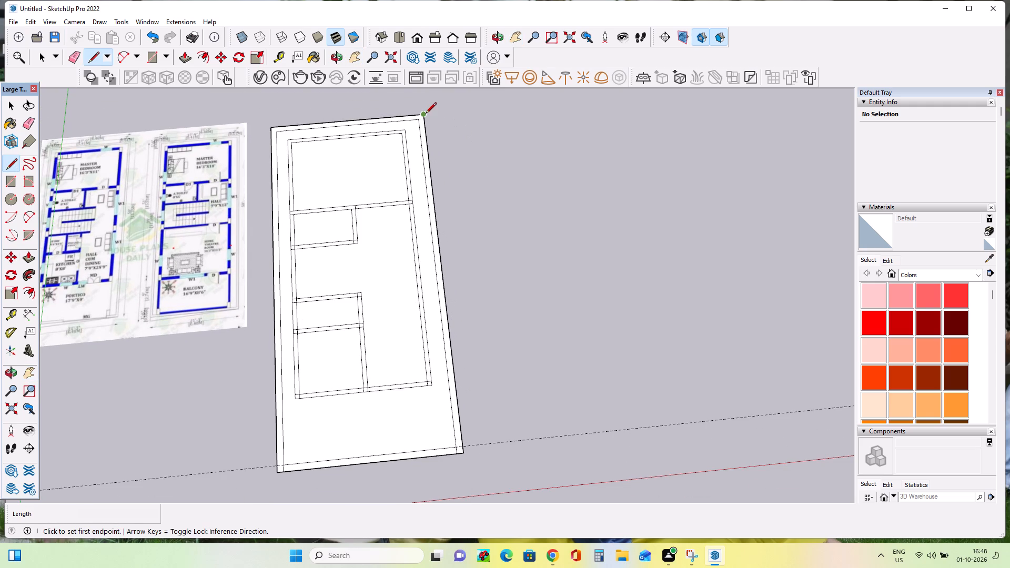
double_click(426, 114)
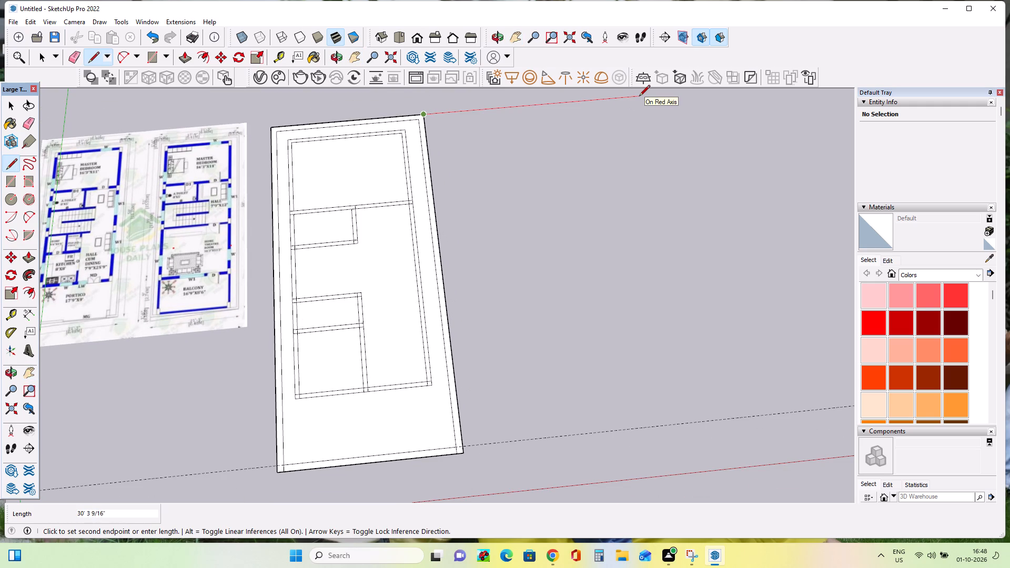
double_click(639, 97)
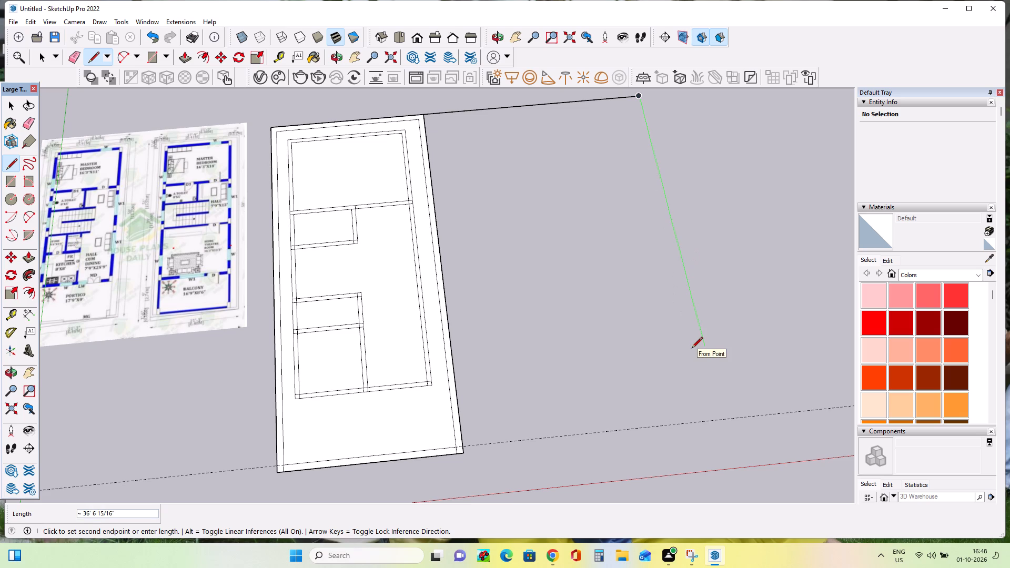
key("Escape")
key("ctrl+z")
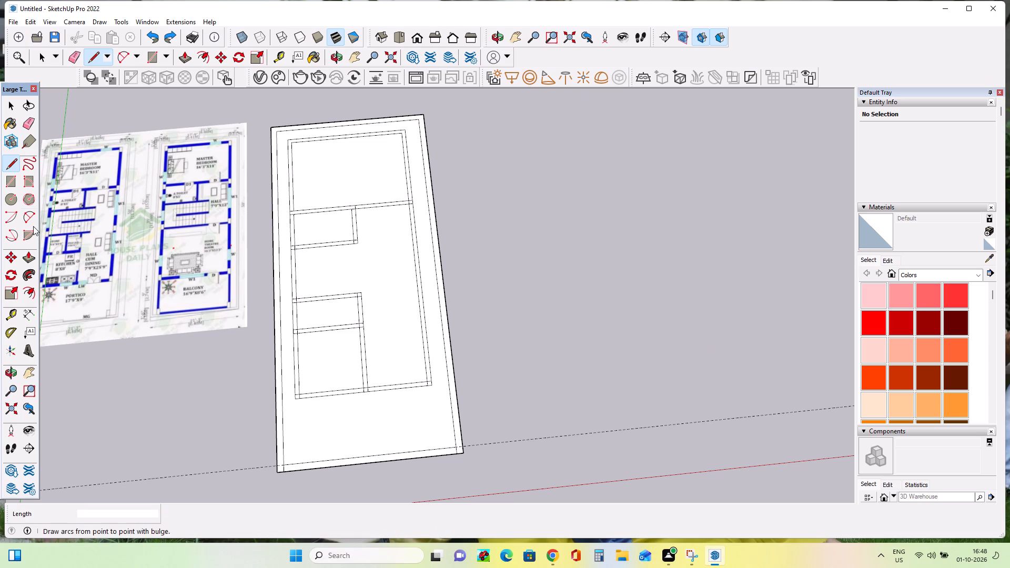
Dimension the slab's long hall-side edge and its back edge, placing both dimensions just outside the slab.
double_click(31, 315)
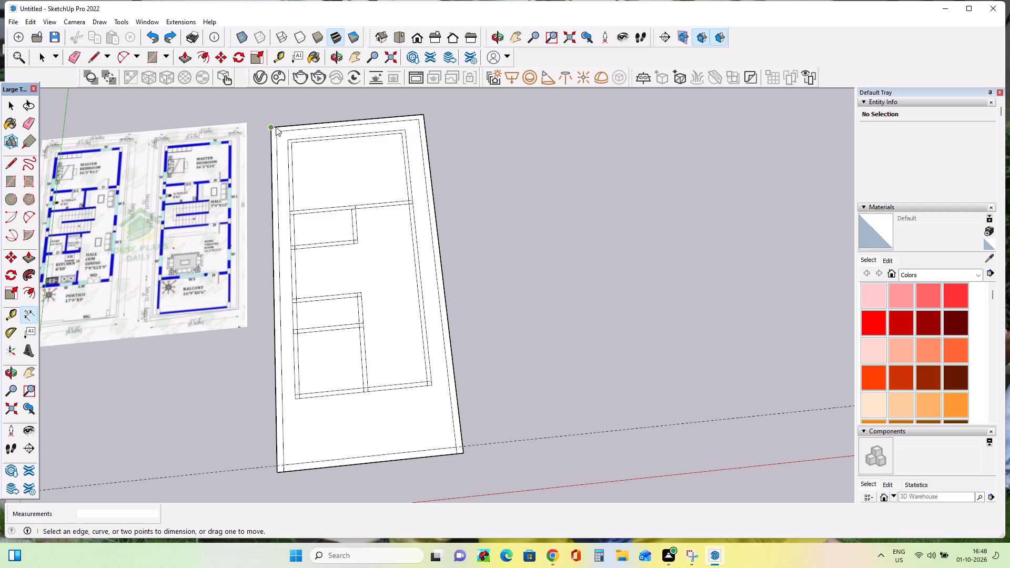
double_click(425, 113)
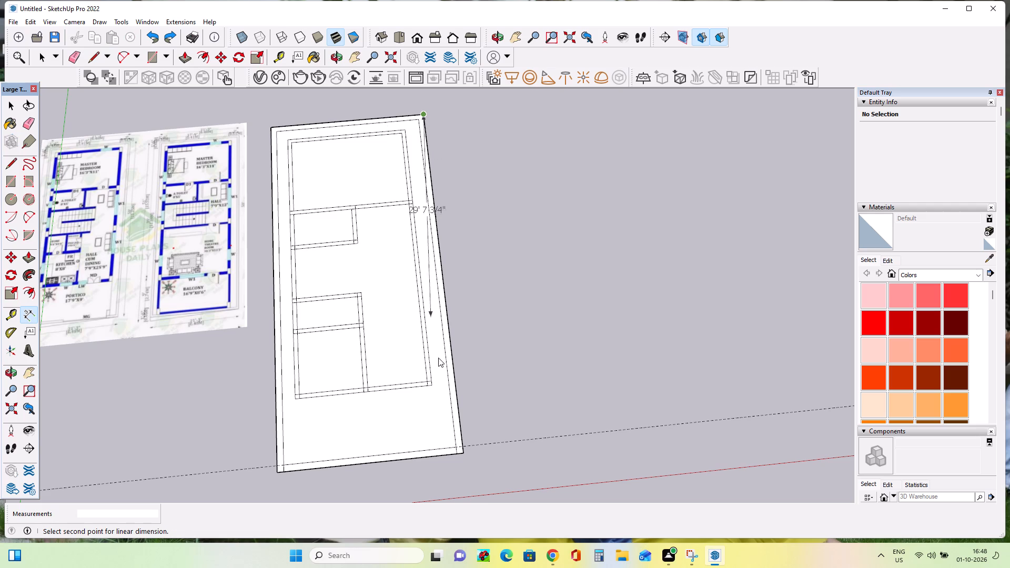
left_click(462, 449)
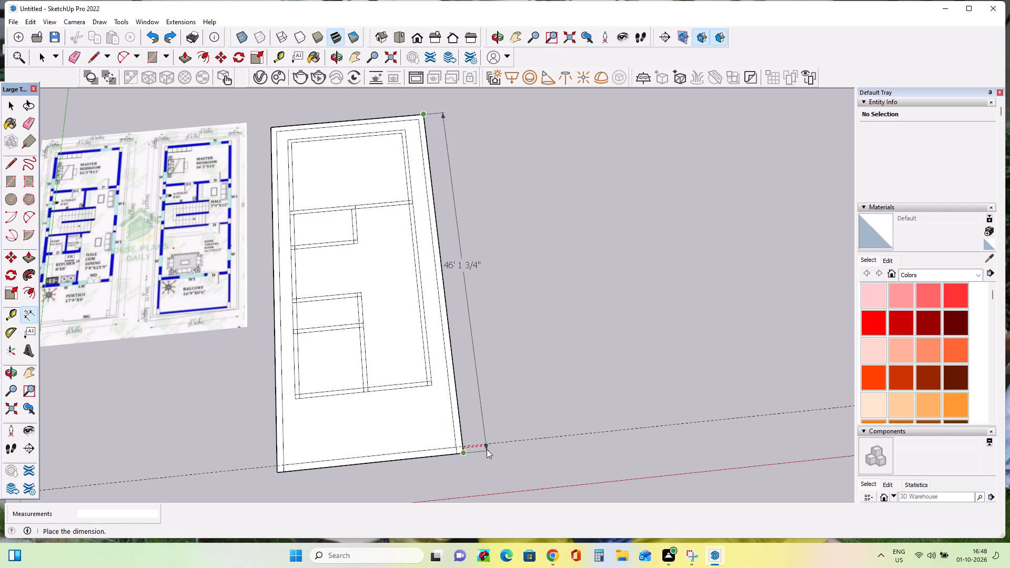
double_click(487, 449)
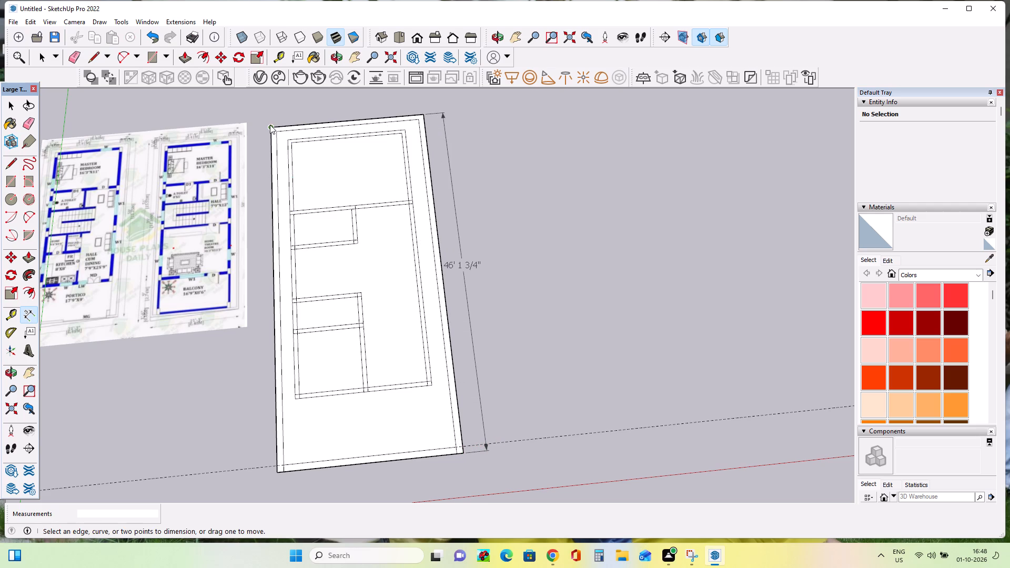
left_click(270, 125)
left_click(425, 114)
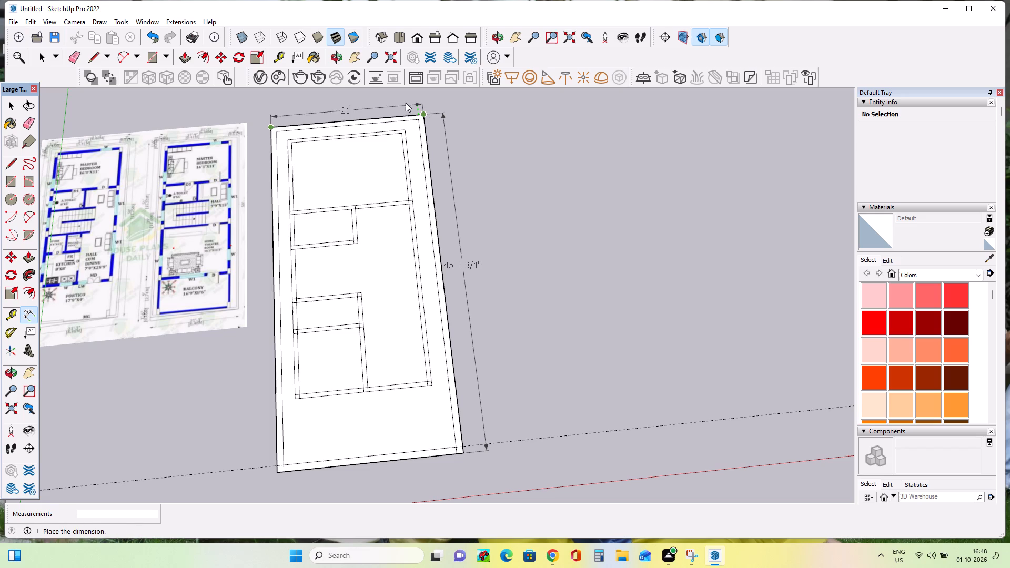
left_click(404, 99)
scroll(510, 231, "down", 3)
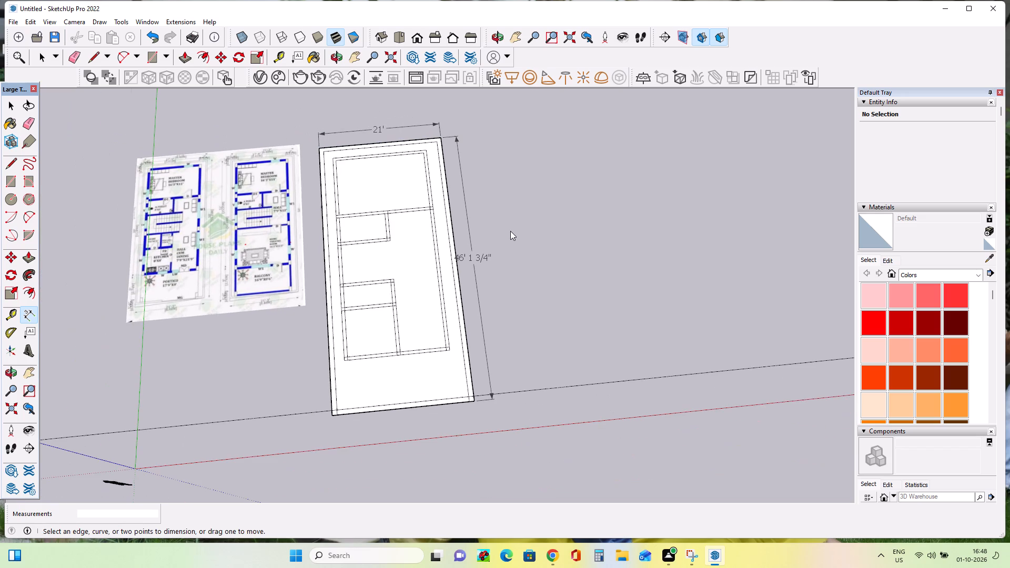
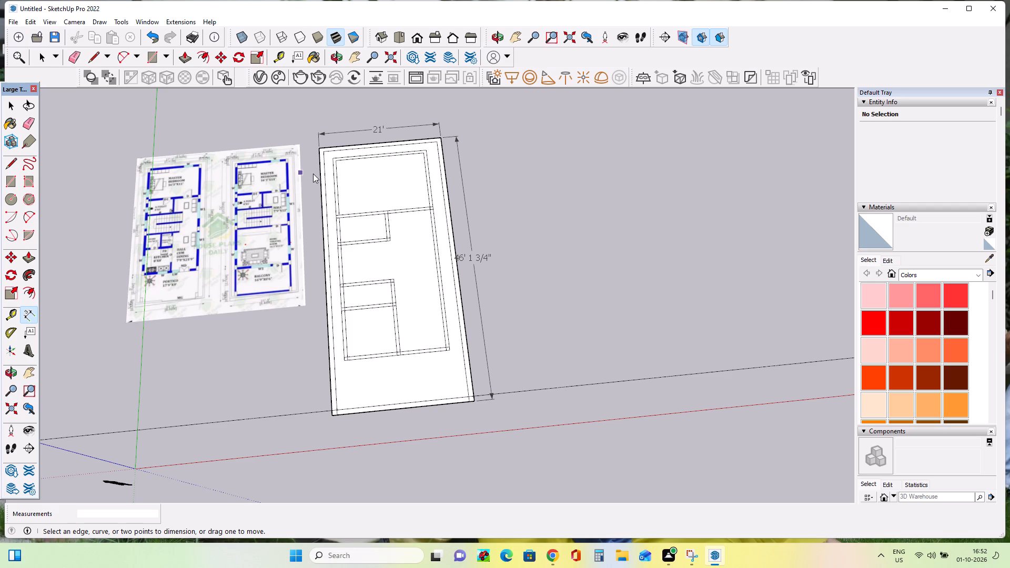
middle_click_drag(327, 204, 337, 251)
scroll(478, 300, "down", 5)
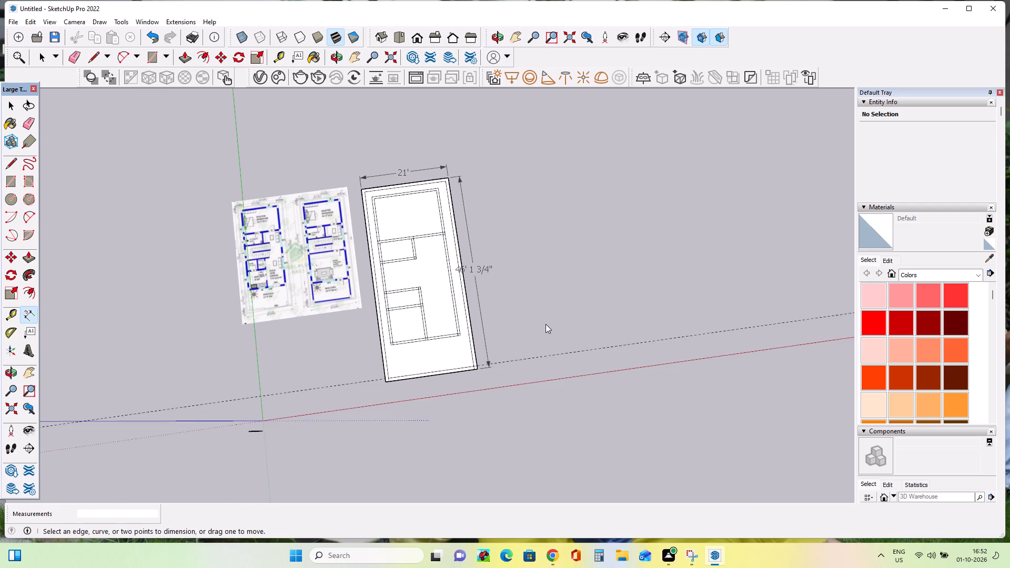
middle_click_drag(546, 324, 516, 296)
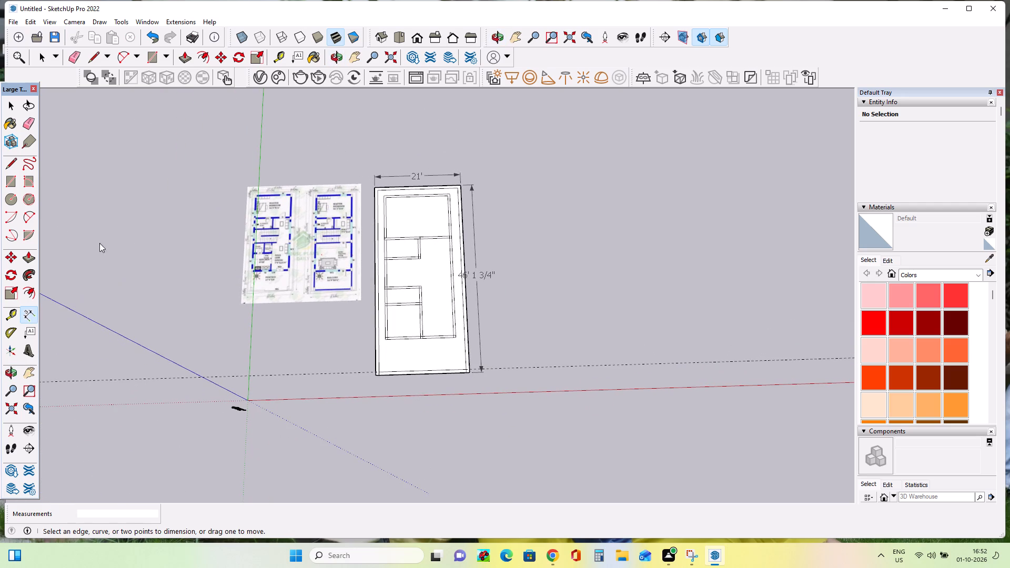
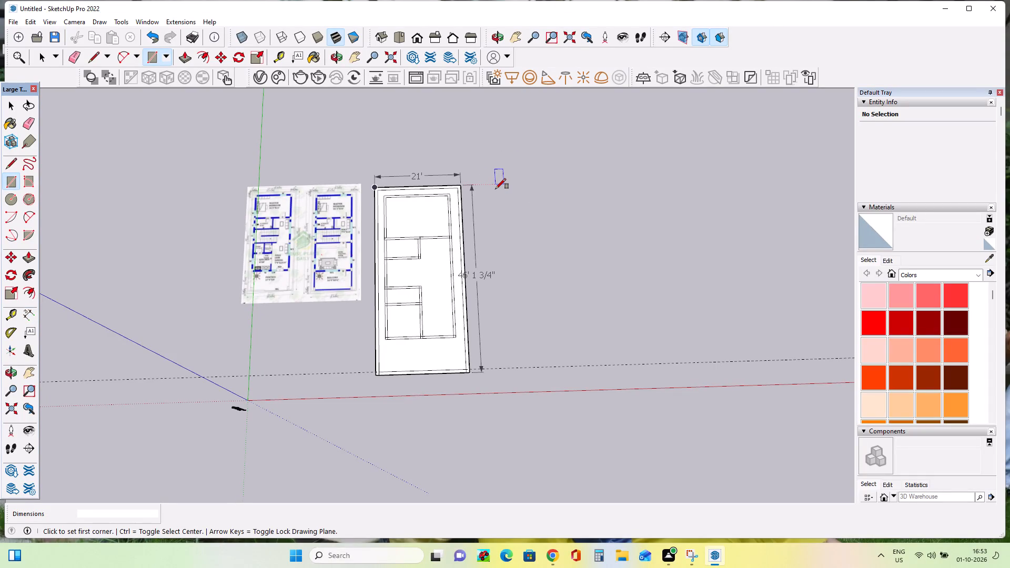
Draw a 21' by 46'13/4" rectangle on the ground beside the existing dimensioned wall layout.
left_click(500, 187)
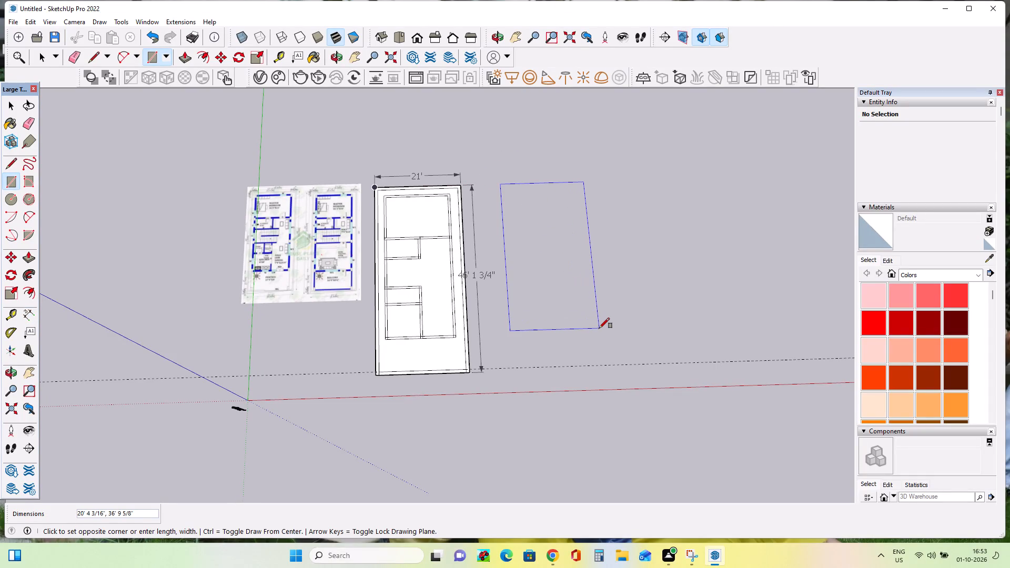
type("2'")
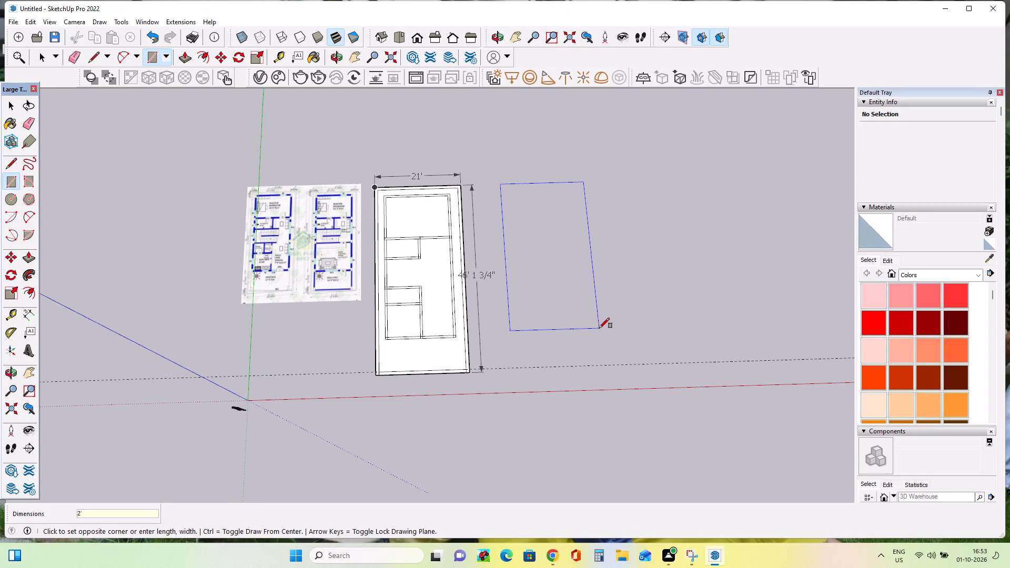
key("BackSpace")
type("1'")
key("comma")
key("4")
key("6")
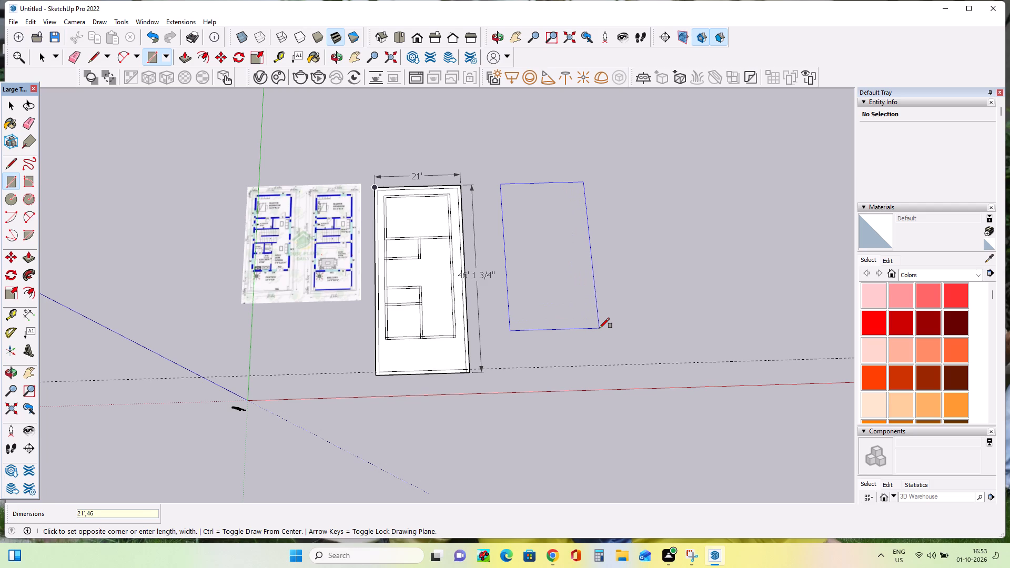
key("apostrophe")
key("1")
key("3")
key("slash")
key("4")
key("shift+quotedbl")
key("Return")
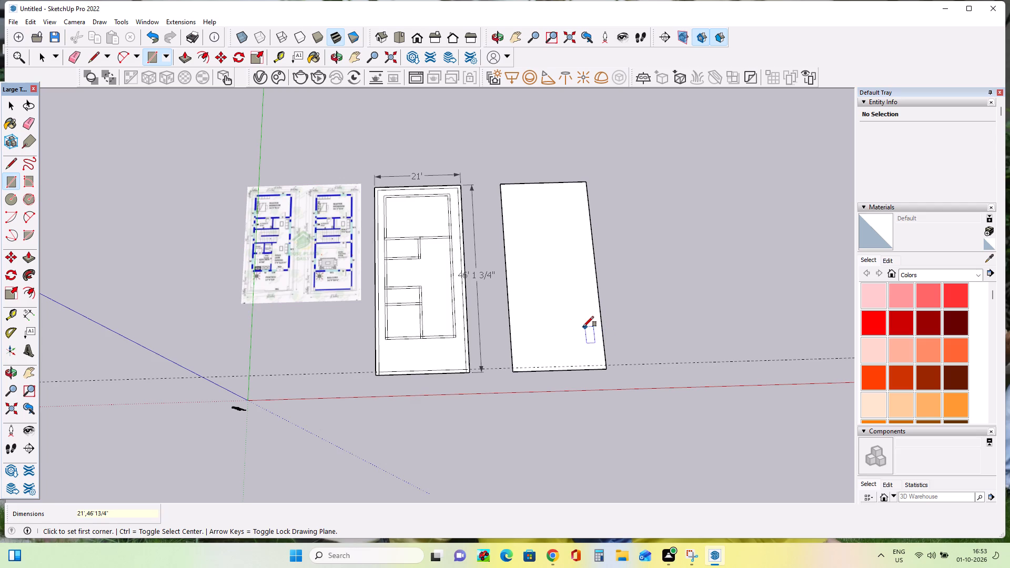
Offset the new rectangle's edges inward by 9" to outline the outer walls.
scroll(583, 327, "up", 2)
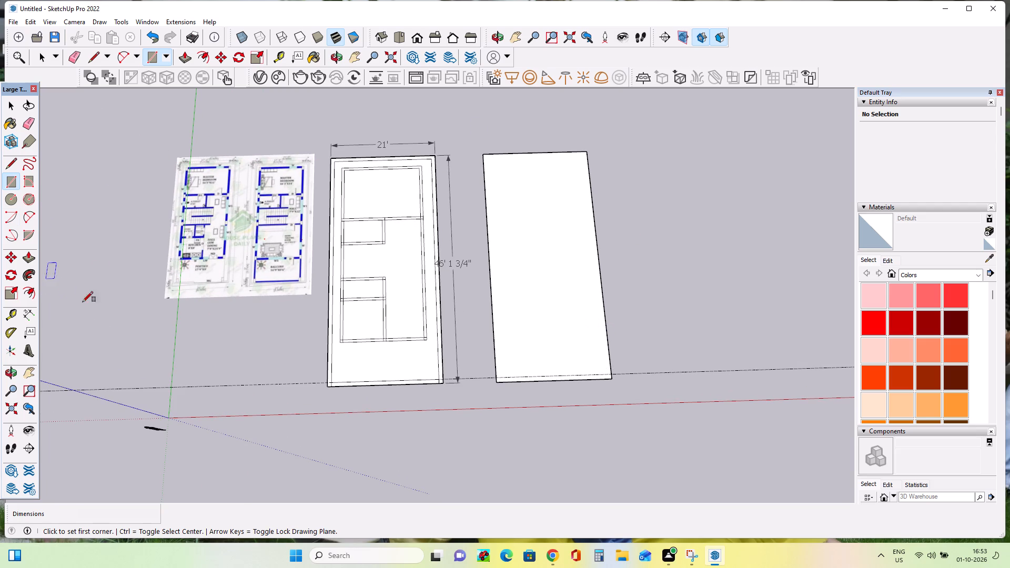
double_click(24, 292)
left_click(548, 293)
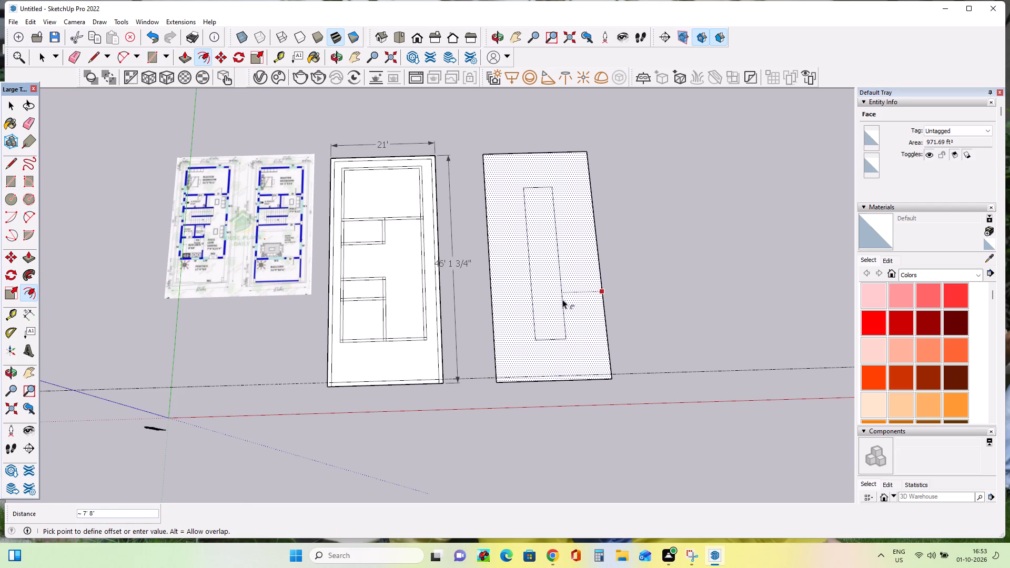
key("9")
key("shift+quotedbl")
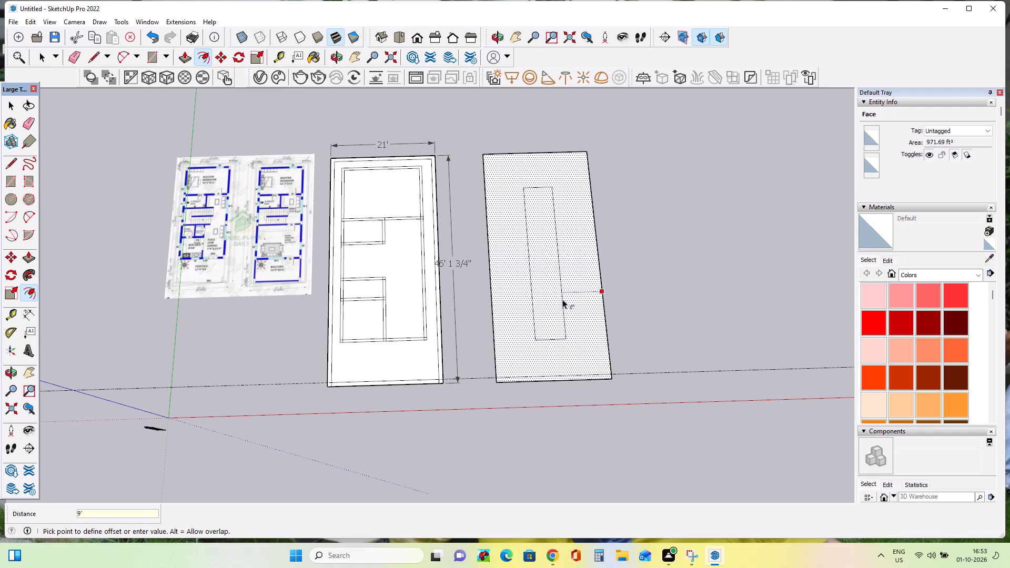
key("Return")
Place a guide line across the new rectangle, 11' inside its inner wall line at the master bedroom end.
scroll(571, 313, "up", 2)
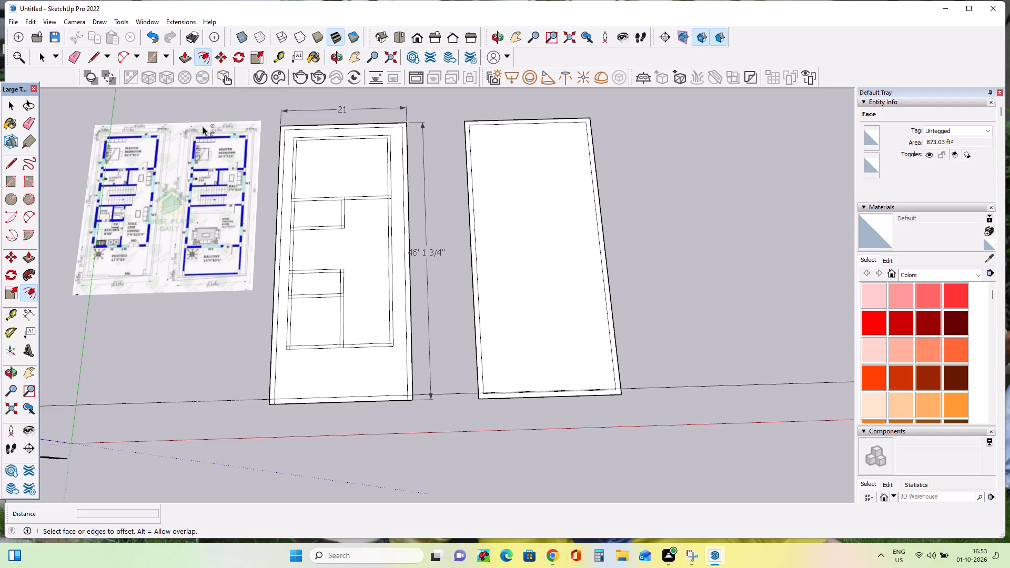
scroll(204, 125, "up", 11)
scroll(222, 148, "down", 7)
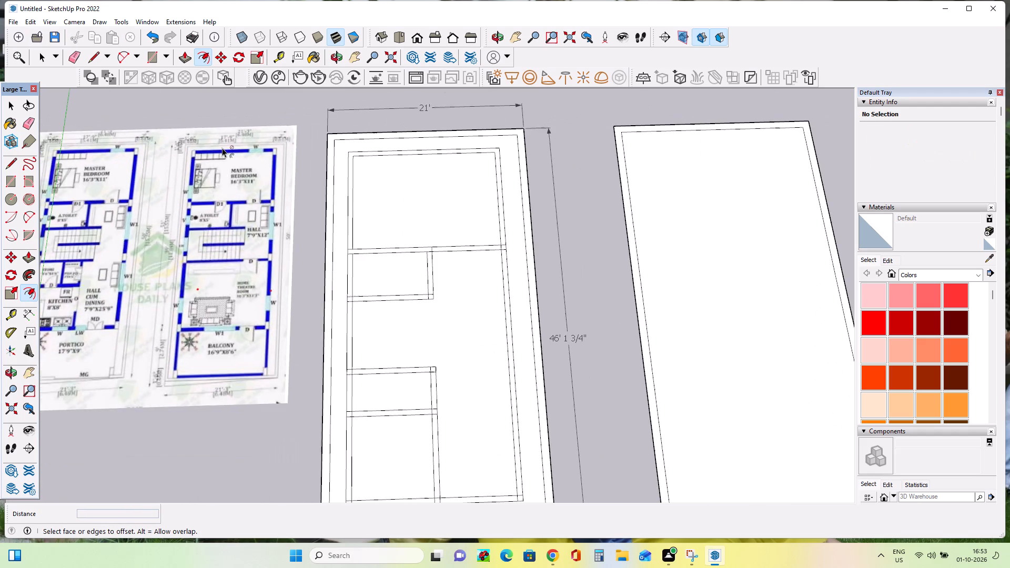
scroll(222, 148, "down", 7)
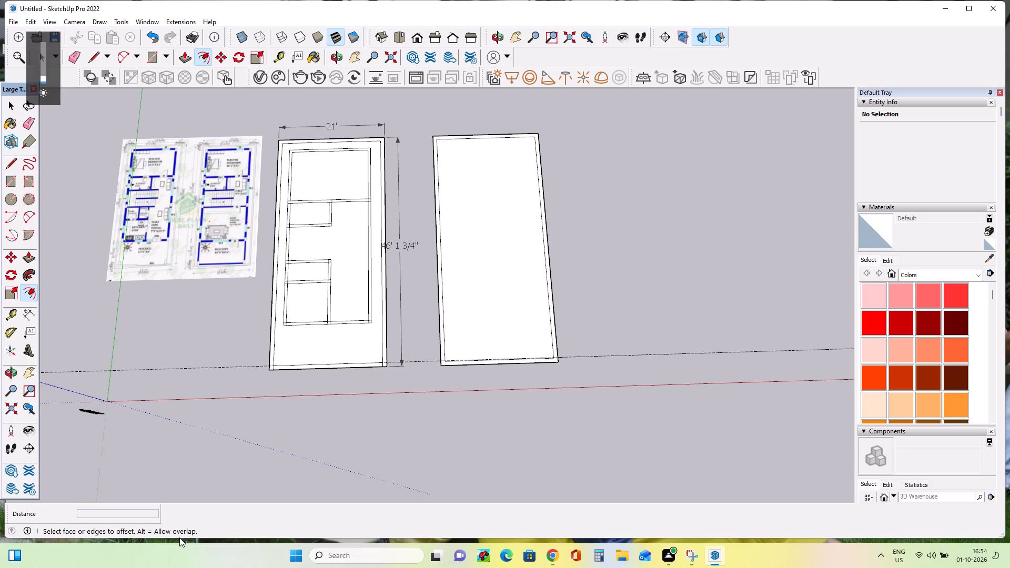
key("Print")
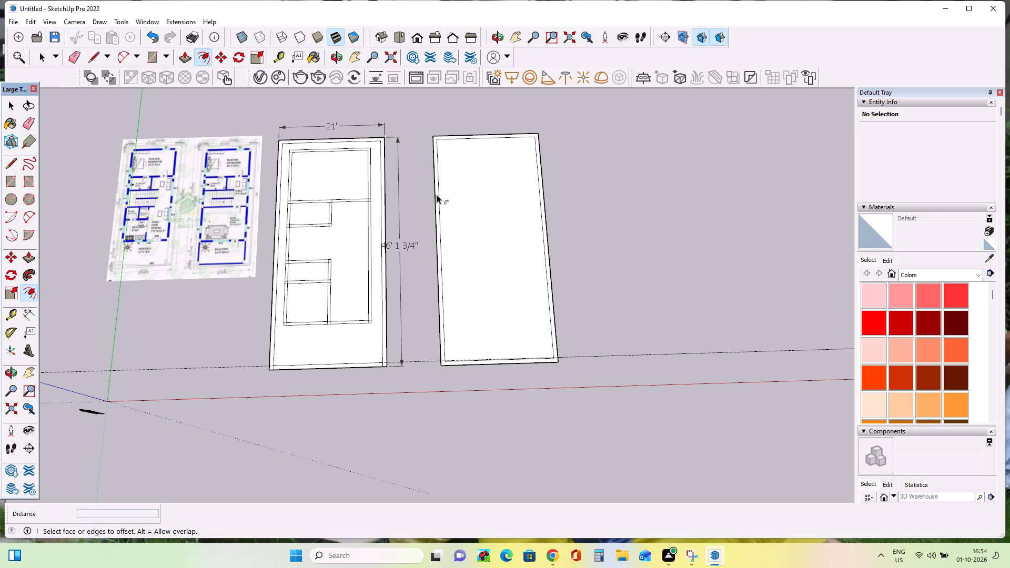
left_click(13, 313)
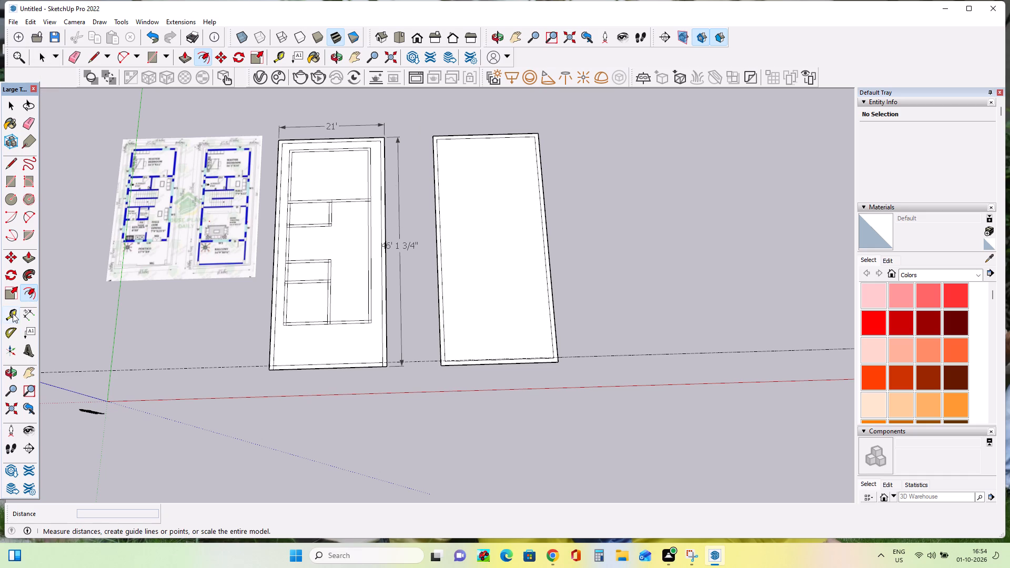
scroll(482, 138, "up", 6)
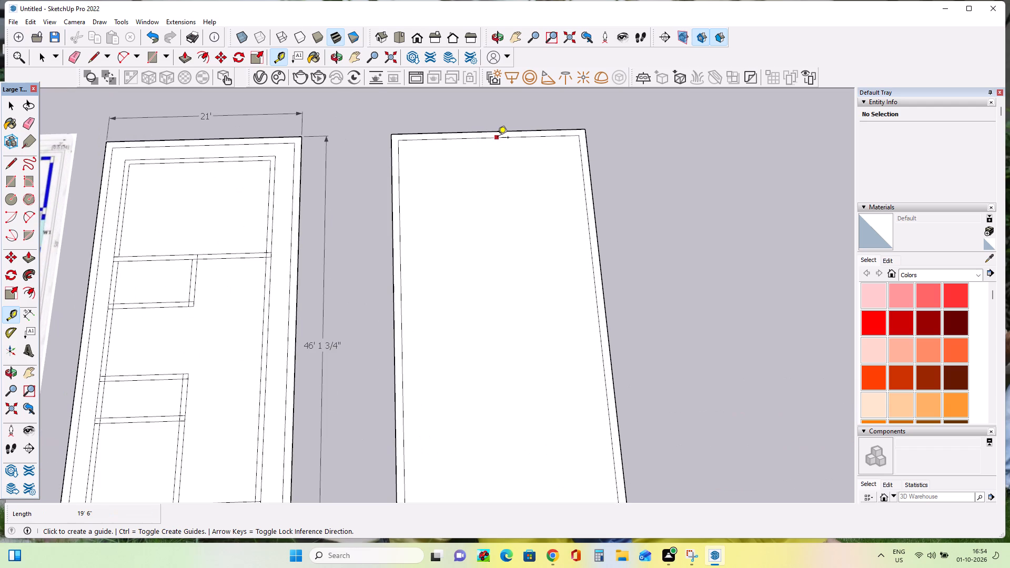
left_click(498, 138)
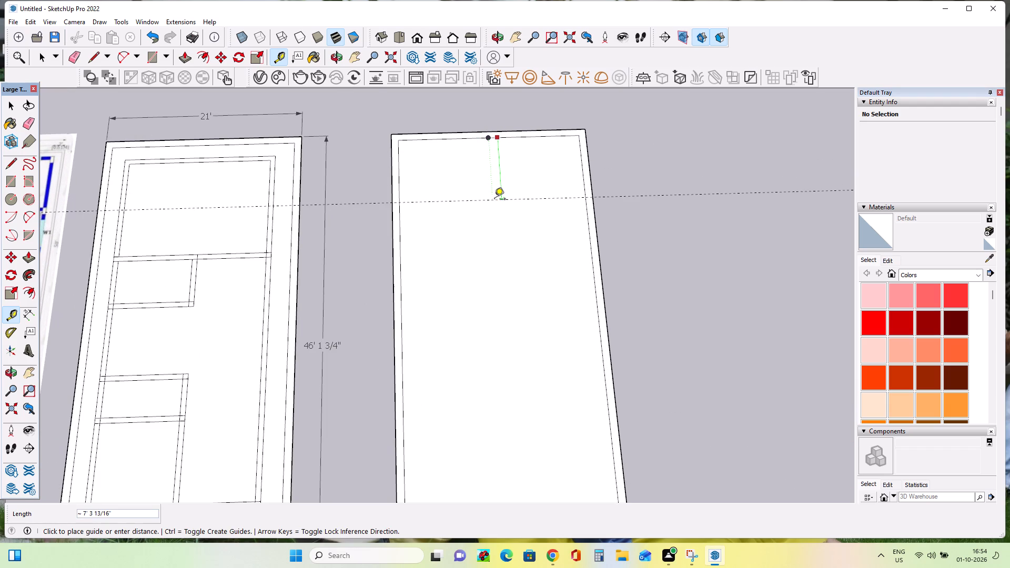
type("11'")
key("Return")
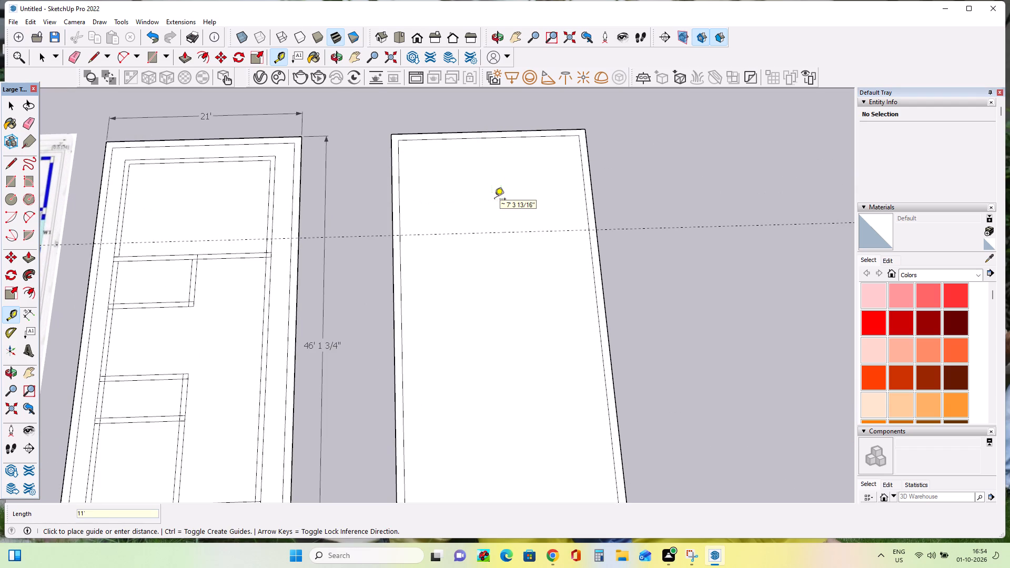
Check the floor plan image and measure the depth of the master bedroom in the existing wall layout.
scroll(495, 226, "down", 4)
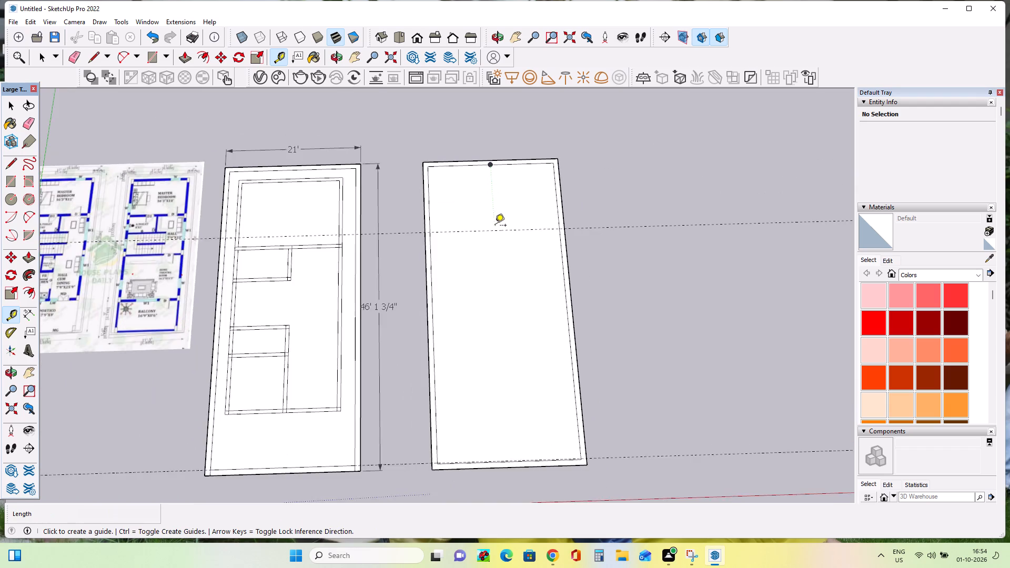
scroll(495, 226, "down", 4)
scroll(200, 224, "up", 13)
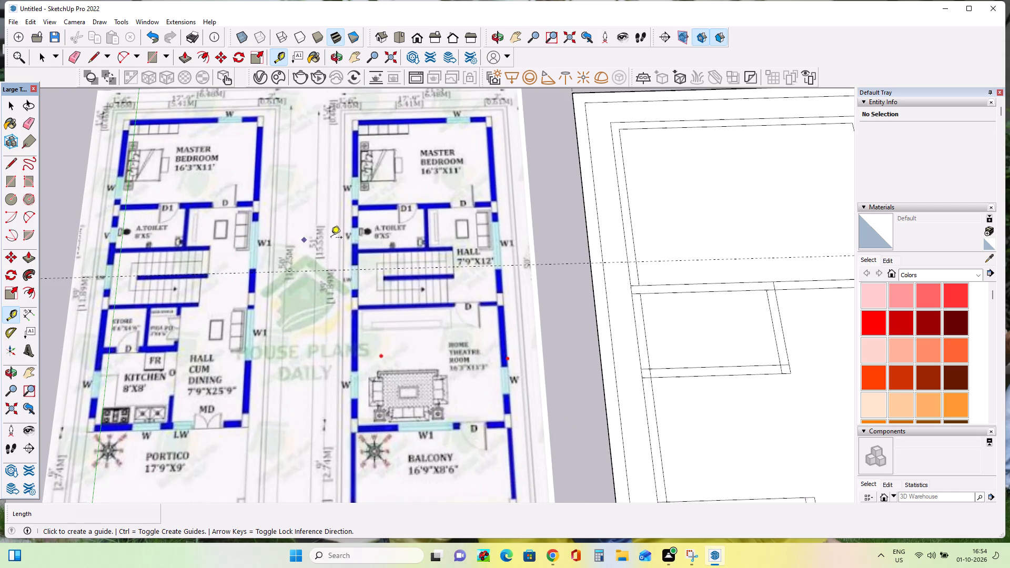
scroll(331, 238, "down", 5)
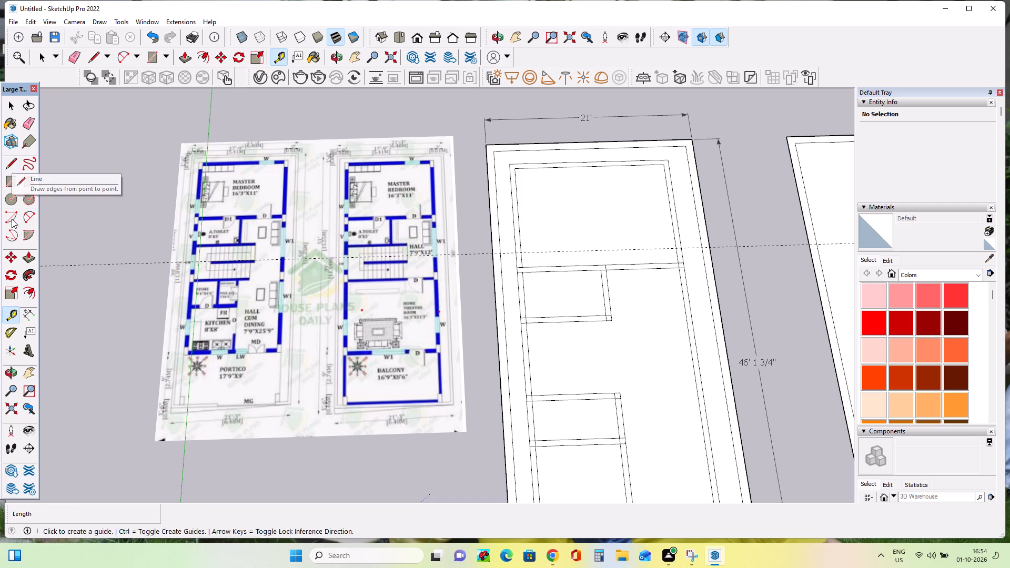
left_click(12, 315)
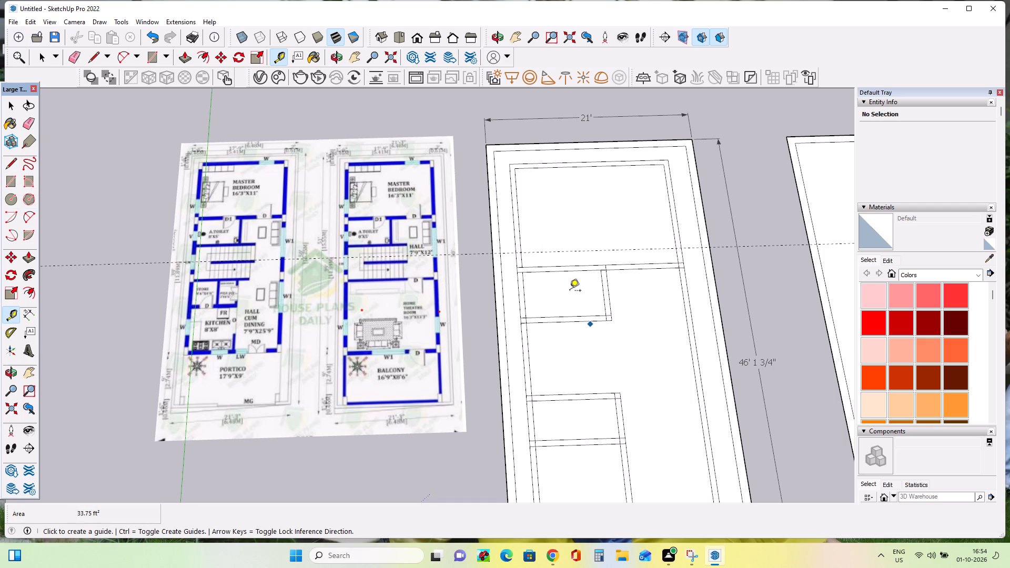
scroll(509, 269, "up", 7)
scroll(534, 125, "down", 7)
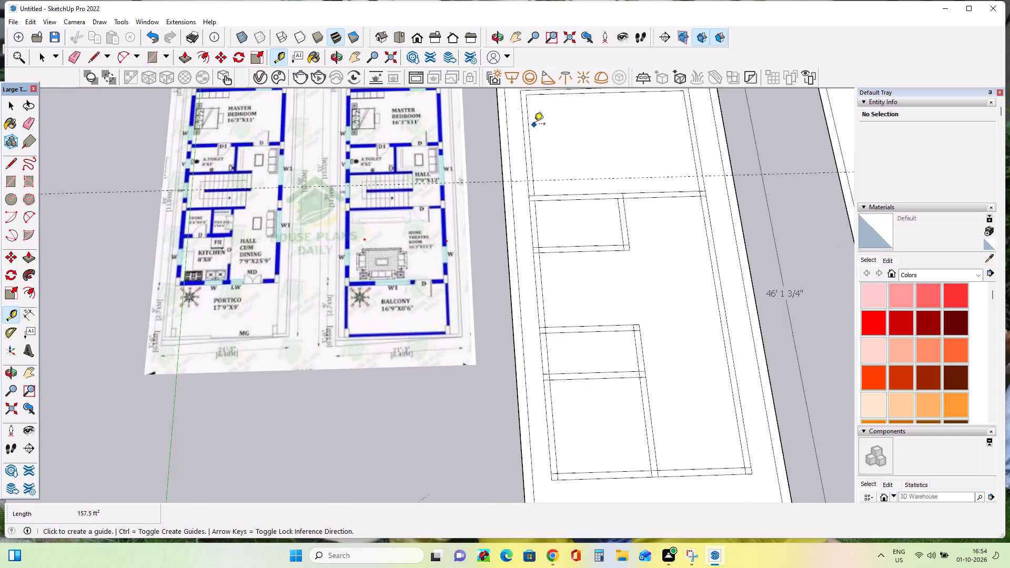
scroll(534, 125, "down", 3)
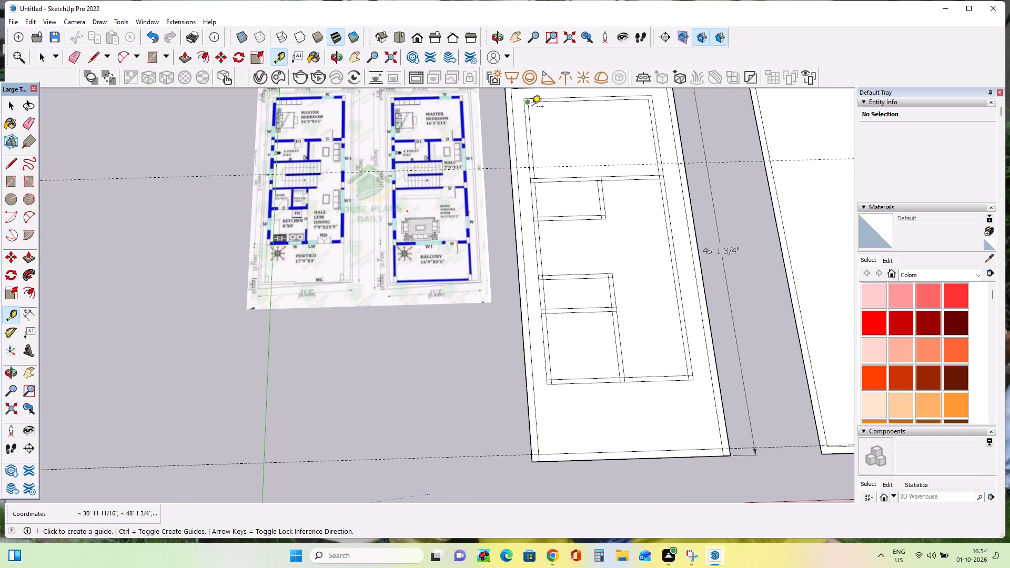
left_click(532, 107)
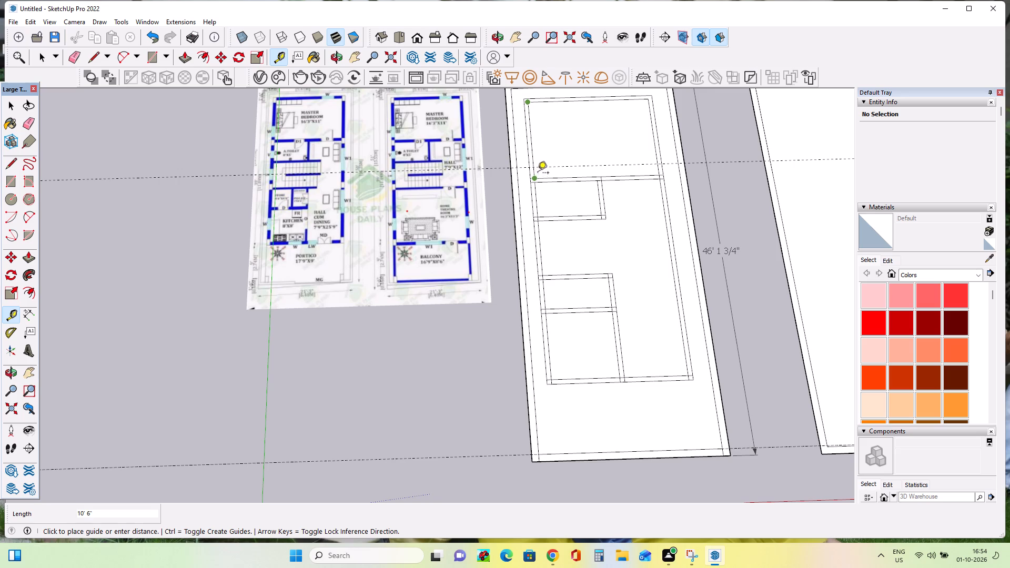
key("Escape")
Measure from the new outline's inner corner at the master bedroom end to the guide line.
scroll(633, 177, "down", 2)
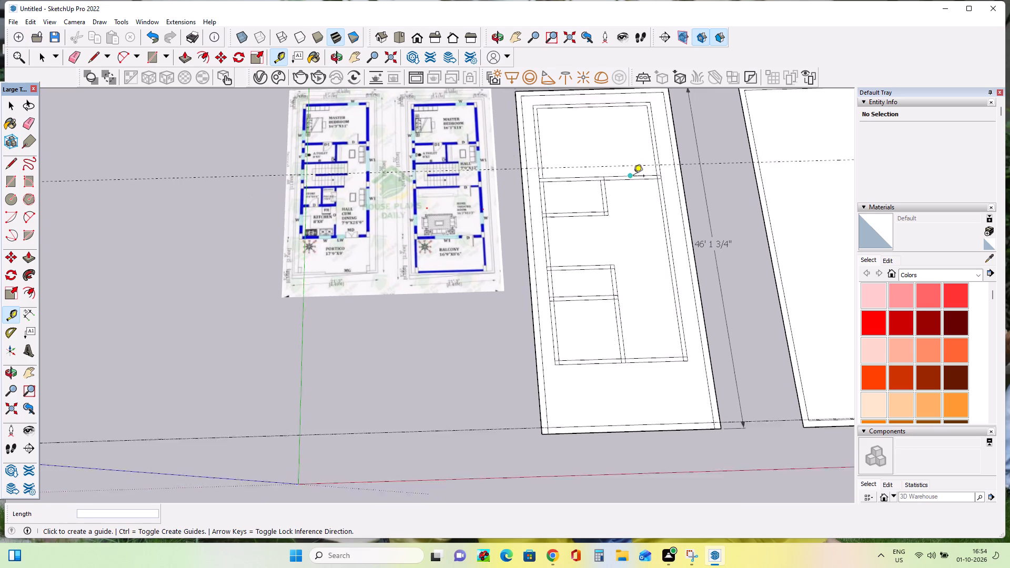
scroll(633, 177, "down", 5)
scroll(720, 134, "up", 7)
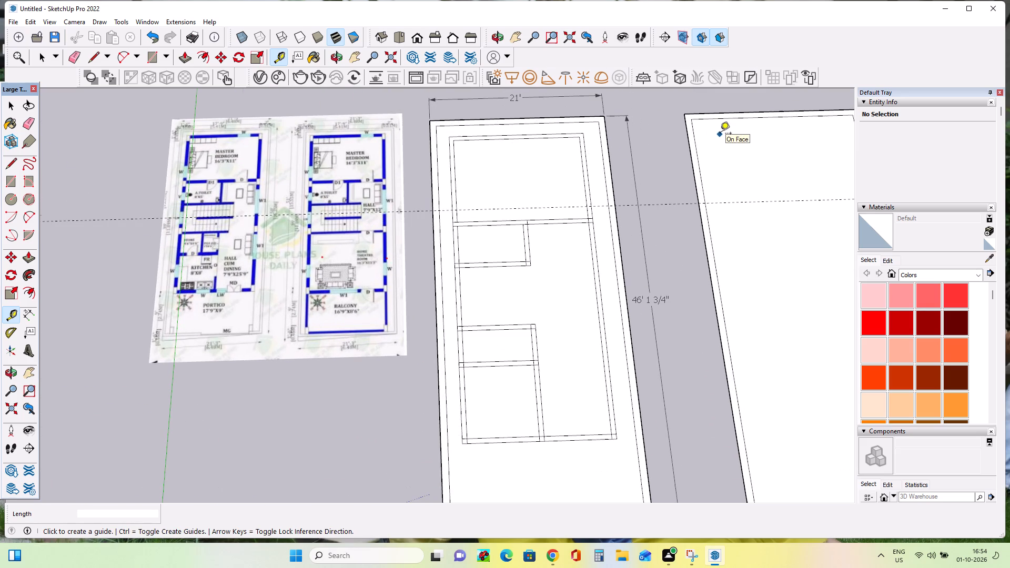
left_click(693, 117)
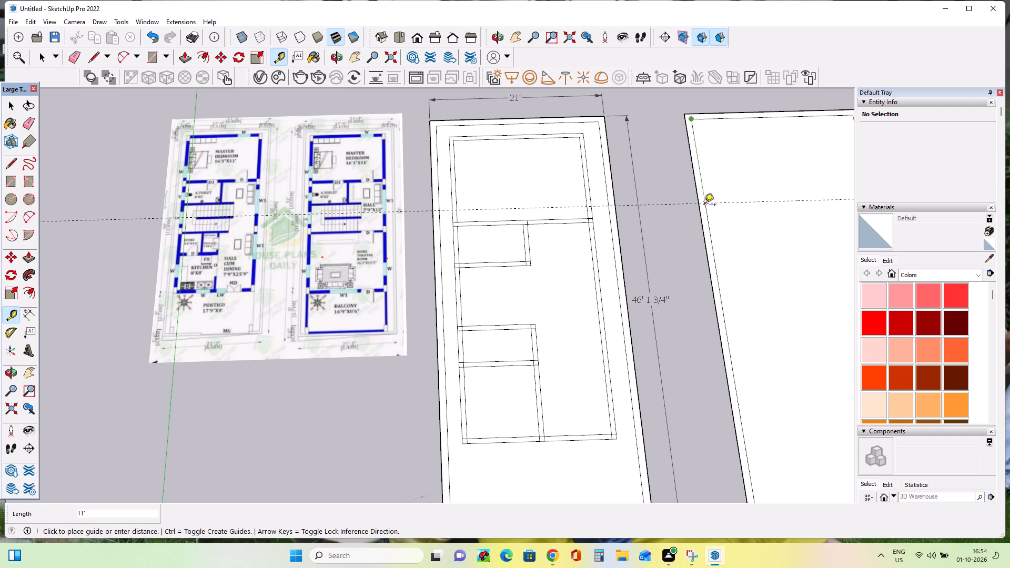
key("Escape")
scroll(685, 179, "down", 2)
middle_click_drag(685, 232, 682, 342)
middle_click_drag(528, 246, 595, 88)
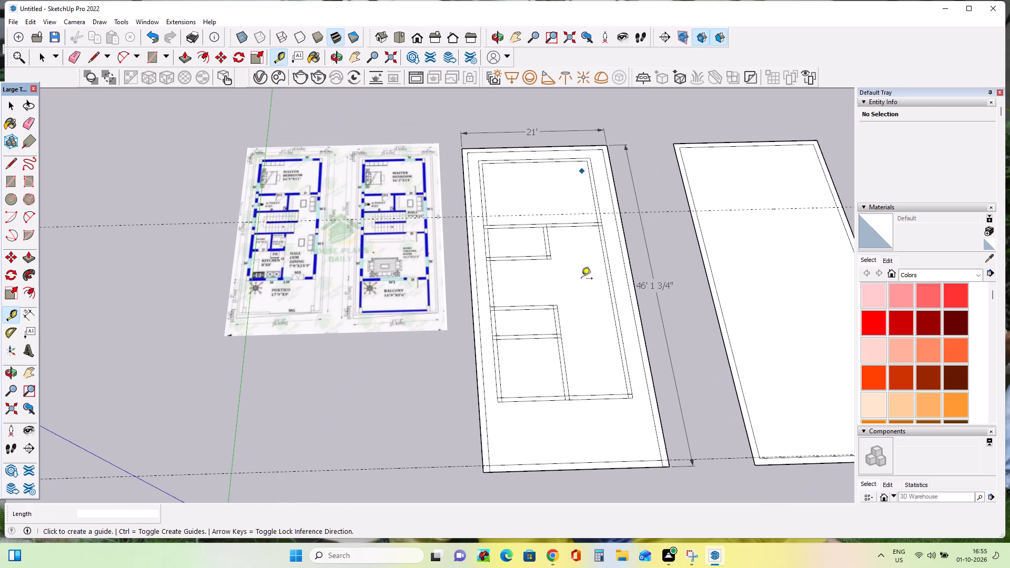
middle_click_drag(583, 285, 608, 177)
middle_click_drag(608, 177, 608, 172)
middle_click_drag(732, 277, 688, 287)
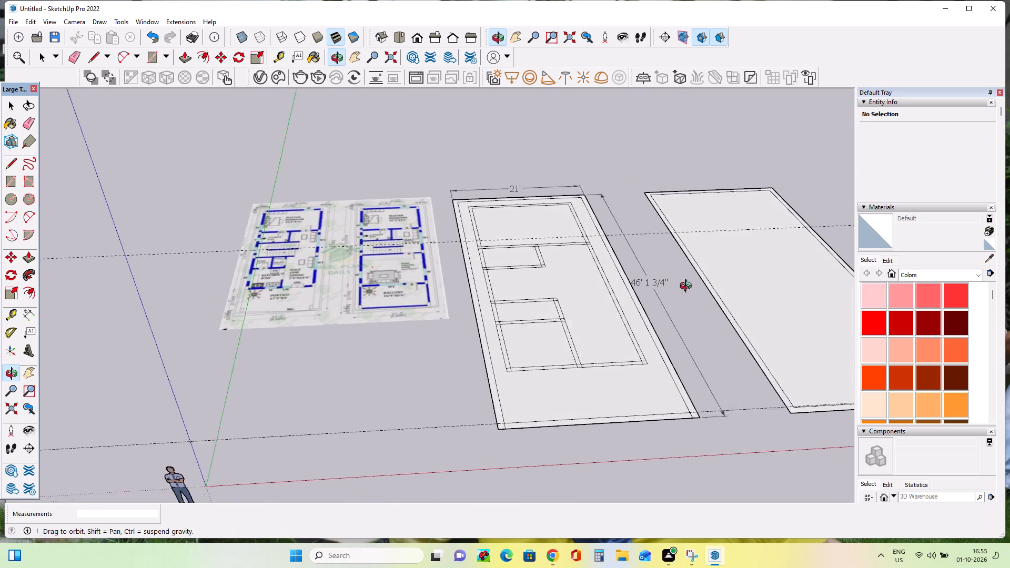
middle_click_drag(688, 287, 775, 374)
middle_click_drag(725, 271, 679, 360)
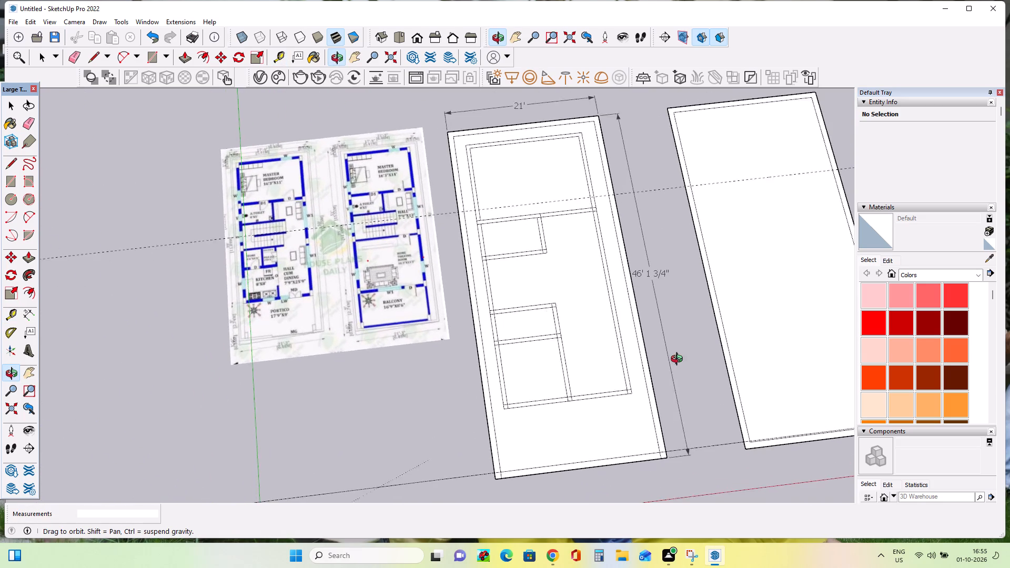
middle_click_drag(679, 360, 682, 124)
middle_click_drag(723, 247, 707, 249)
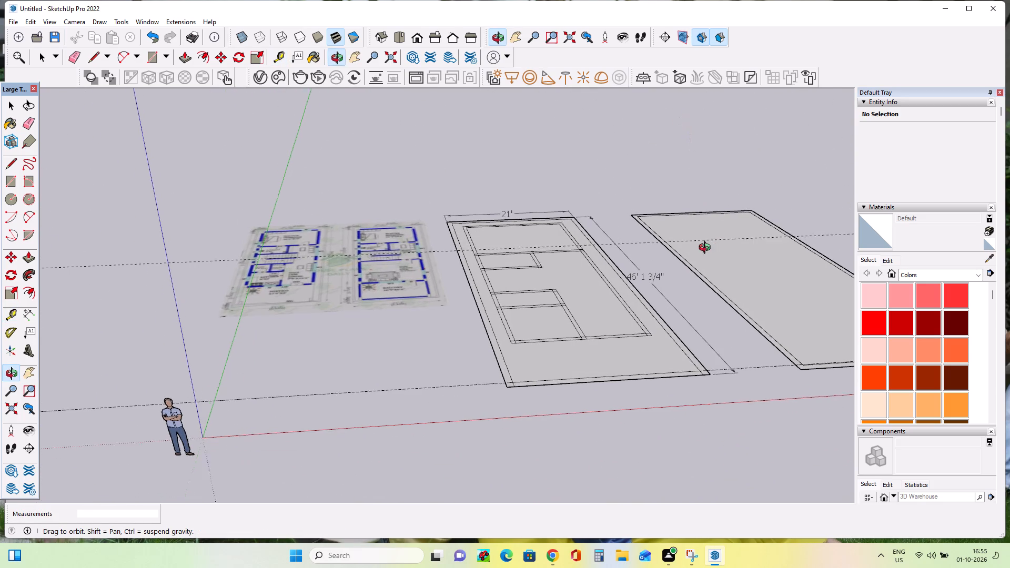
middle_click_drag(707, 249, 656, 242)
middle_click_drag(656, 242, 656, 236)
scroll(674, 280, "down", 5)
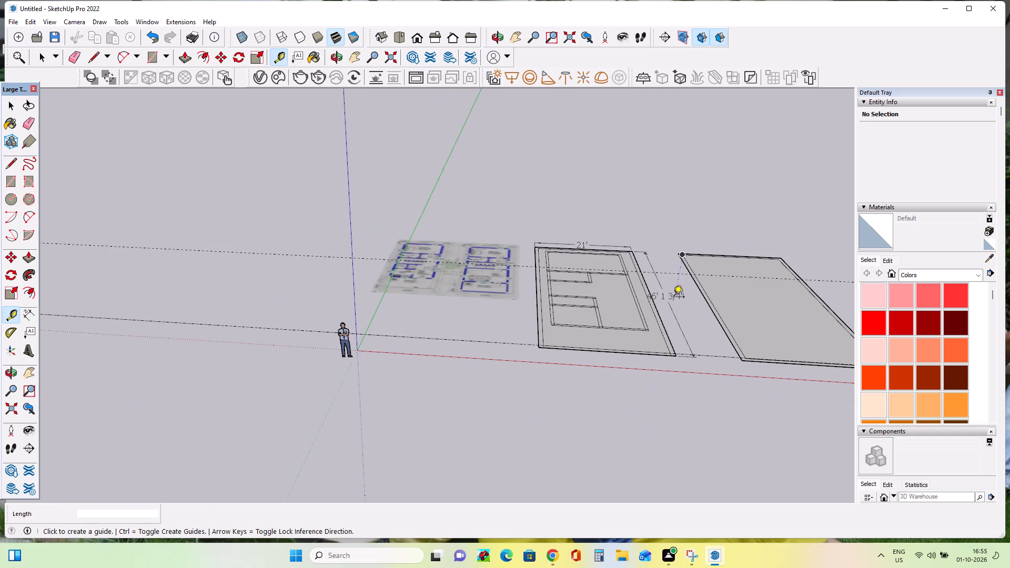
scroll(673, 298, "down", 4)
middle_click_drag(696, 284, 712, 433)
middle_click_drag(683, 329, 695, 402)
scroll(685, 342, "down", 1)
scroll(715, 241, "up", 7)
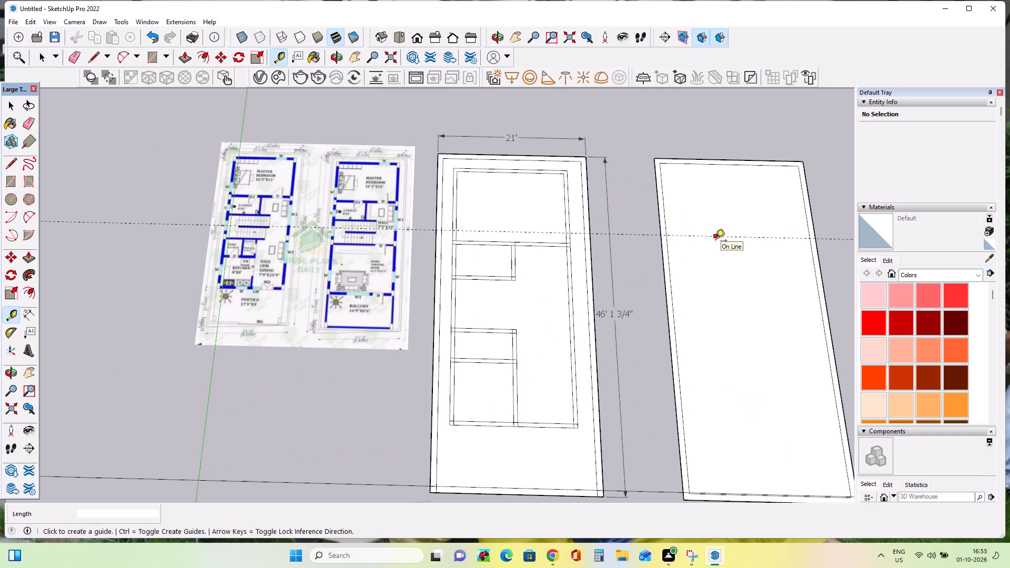
Measure the master bedroom's depth in the existing layout and the new outline's distance from the cross guide to its inner corner.
scroll(715, 233, "up", 1)
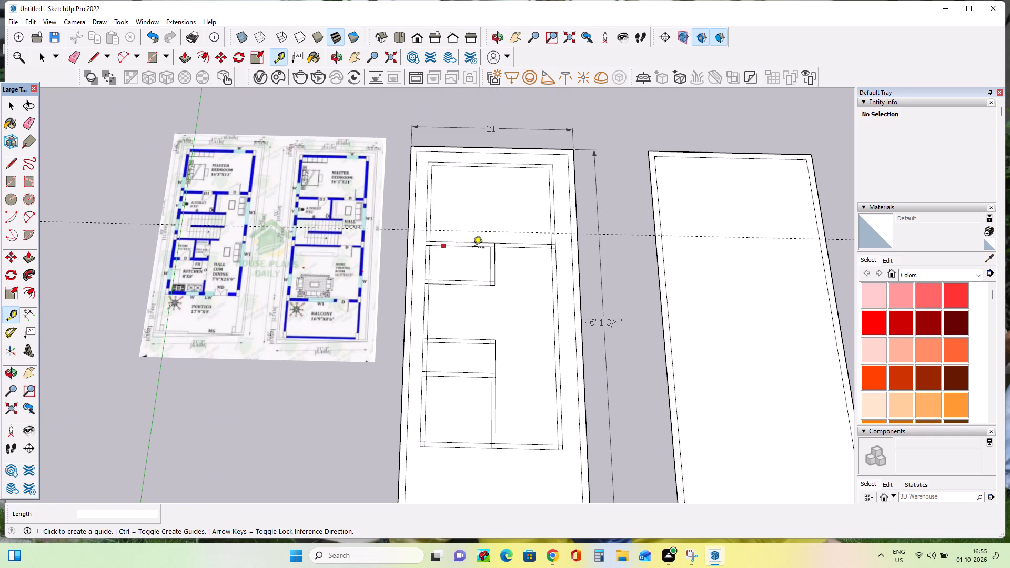
scroll(570, 251, "down", 3)
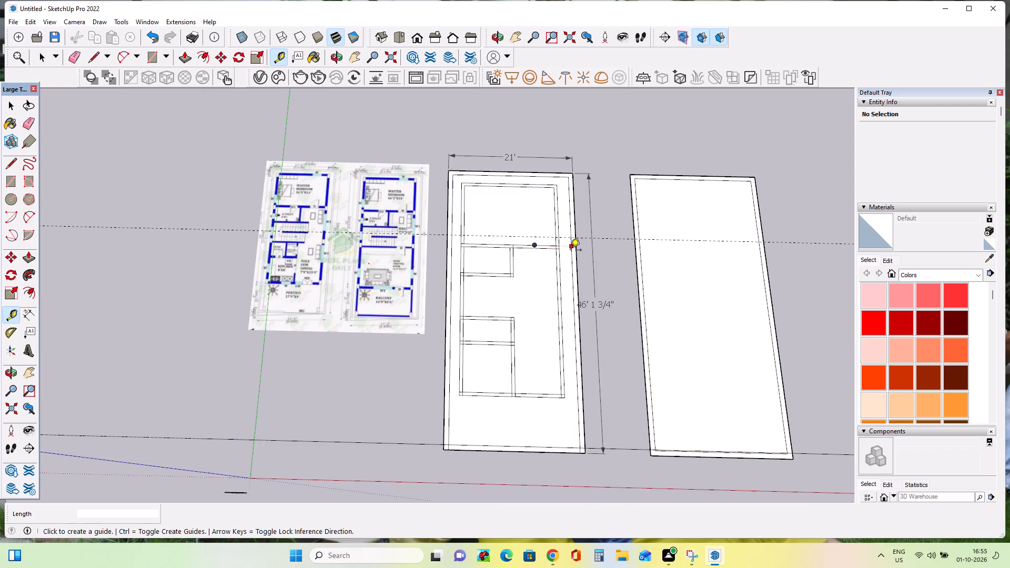
scroll(570, 251, "down", 4)
scroll(654, 239, "up", 7)
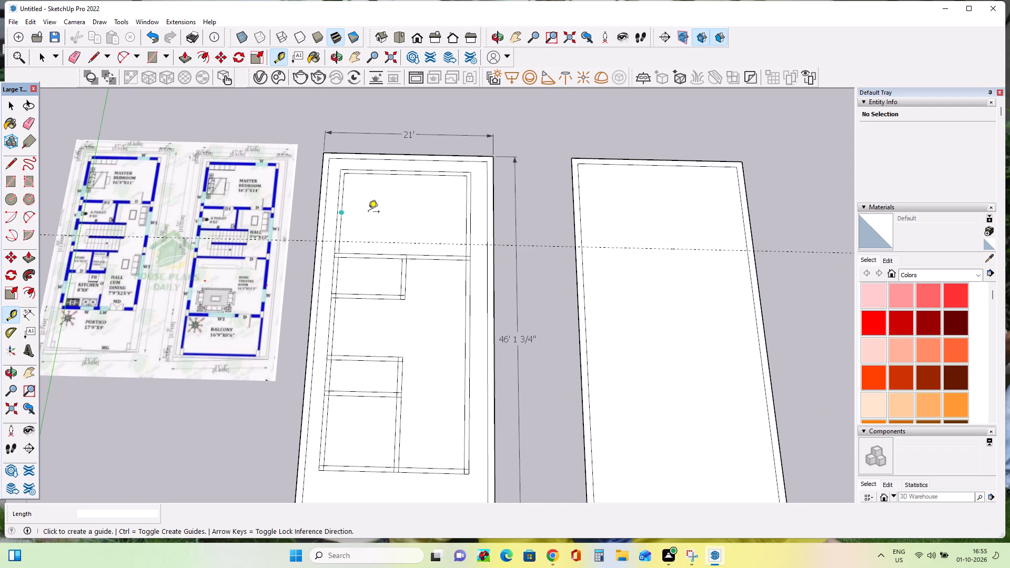
left_click(466, 178)
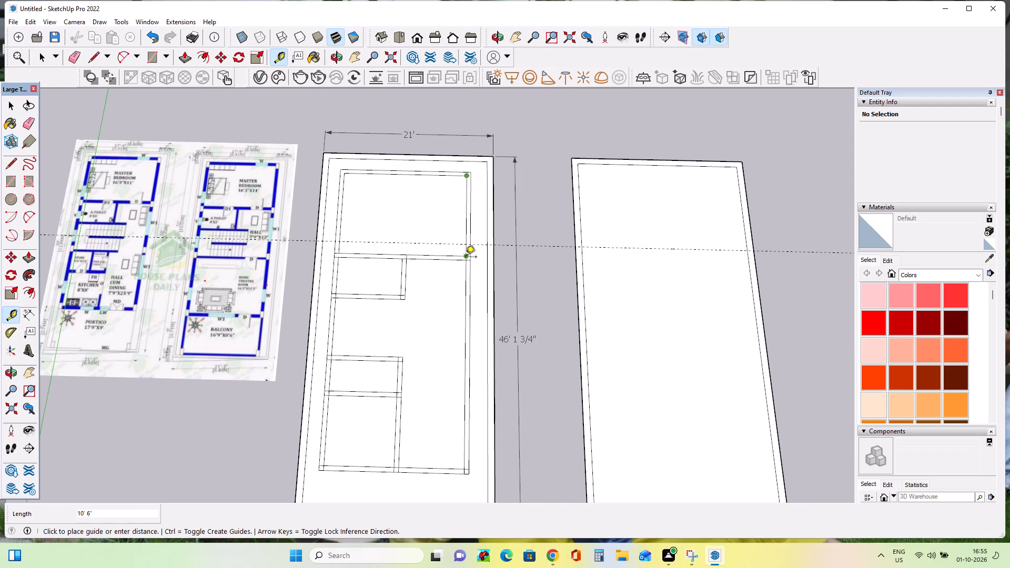
key("Escape")
left_click(582, 248)
key("Escape")
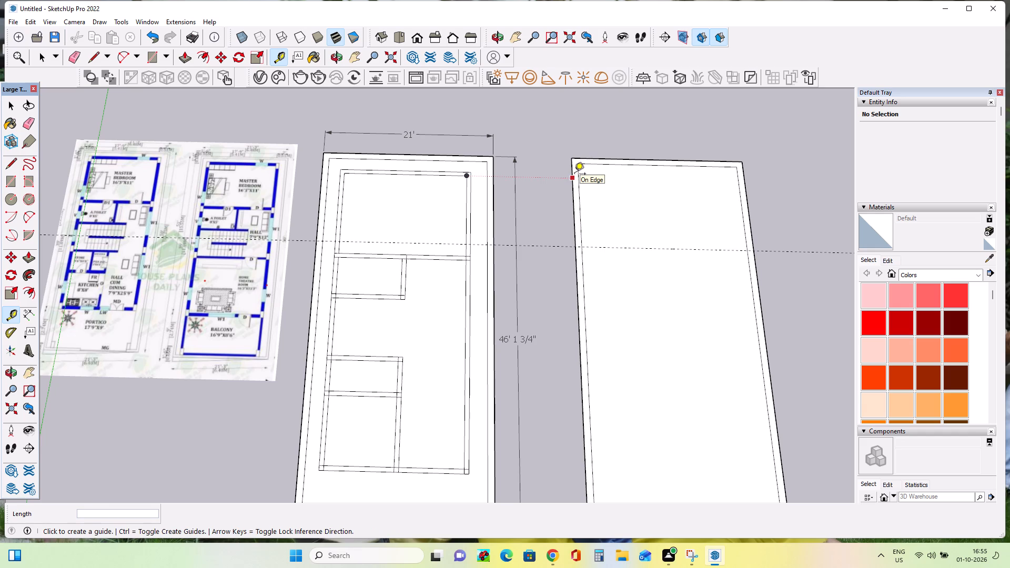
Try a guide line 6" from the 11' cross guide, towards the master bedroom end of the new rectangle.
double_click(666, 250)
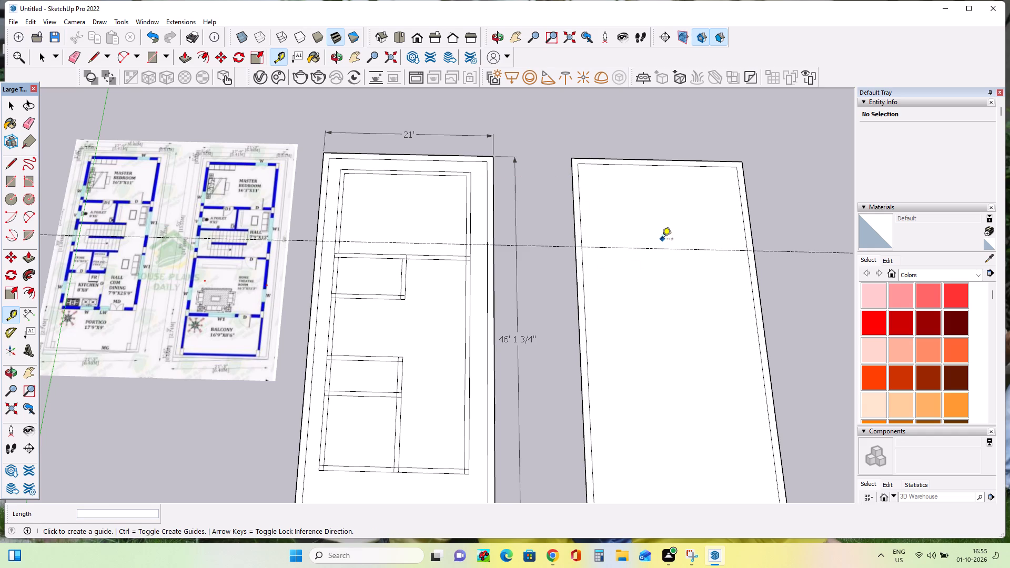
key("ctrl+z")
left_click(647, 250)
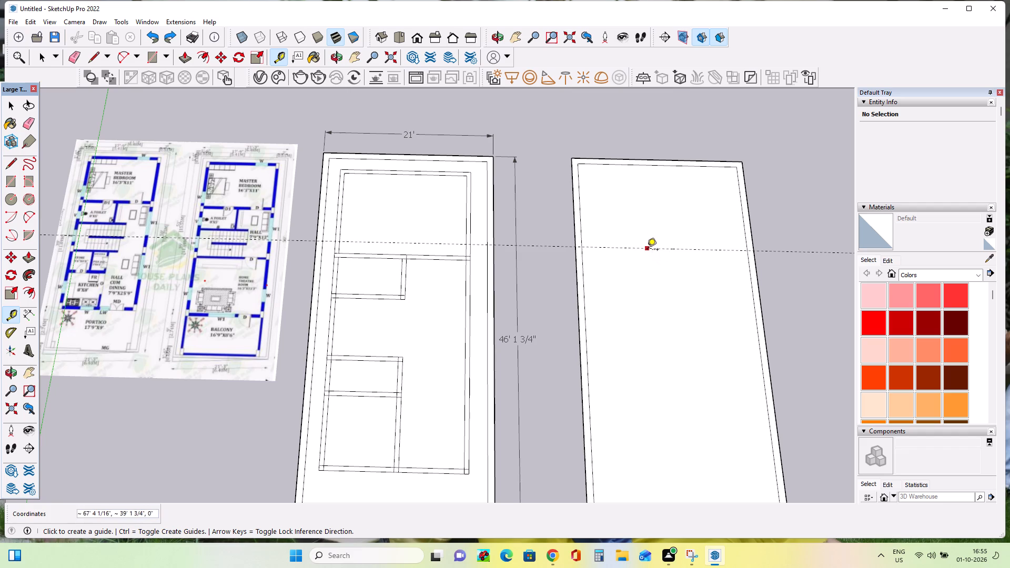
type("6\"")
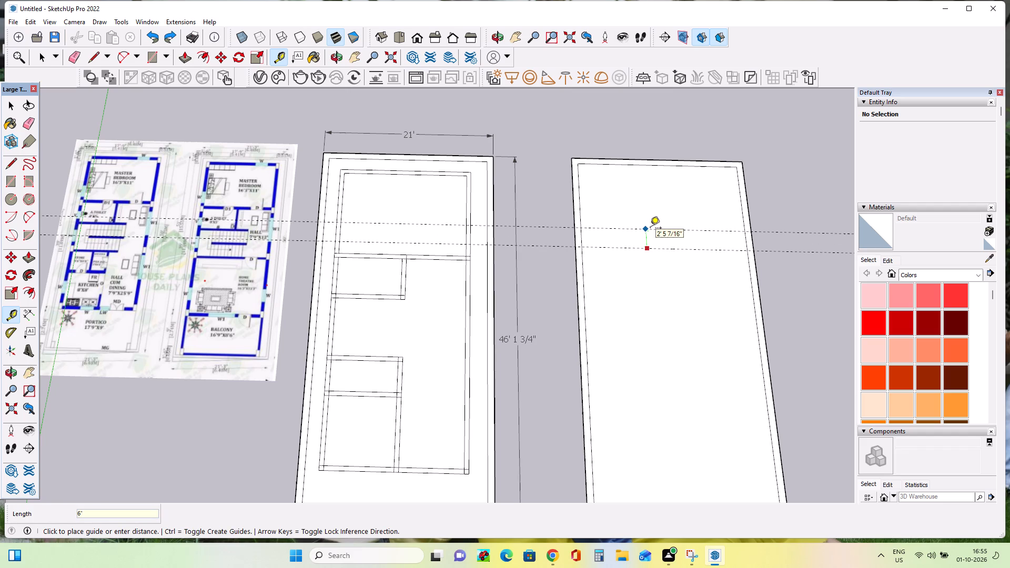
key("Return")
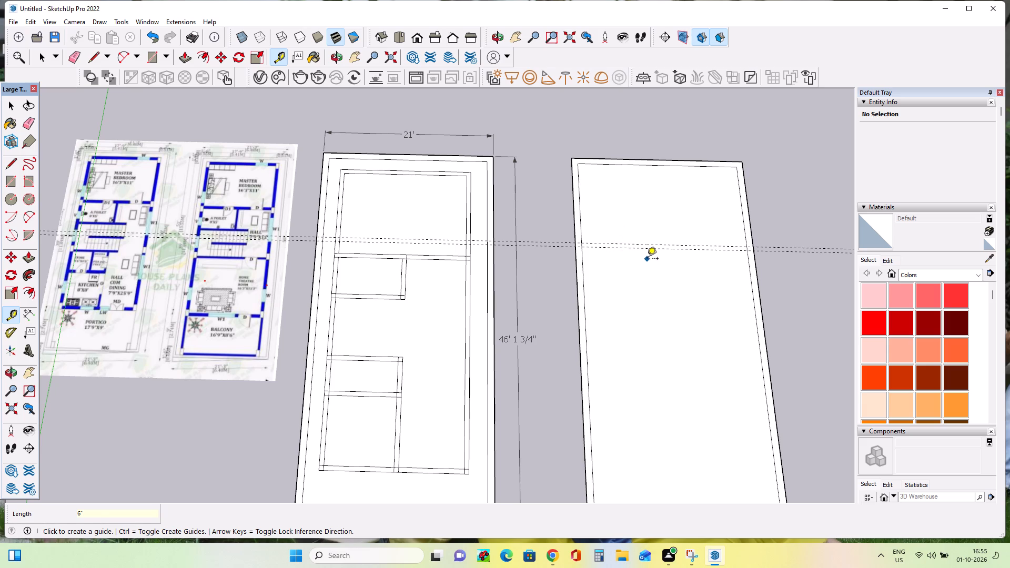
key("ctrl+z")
Undo the 11' guide line across the new rectangle.
key("ctrl+z")
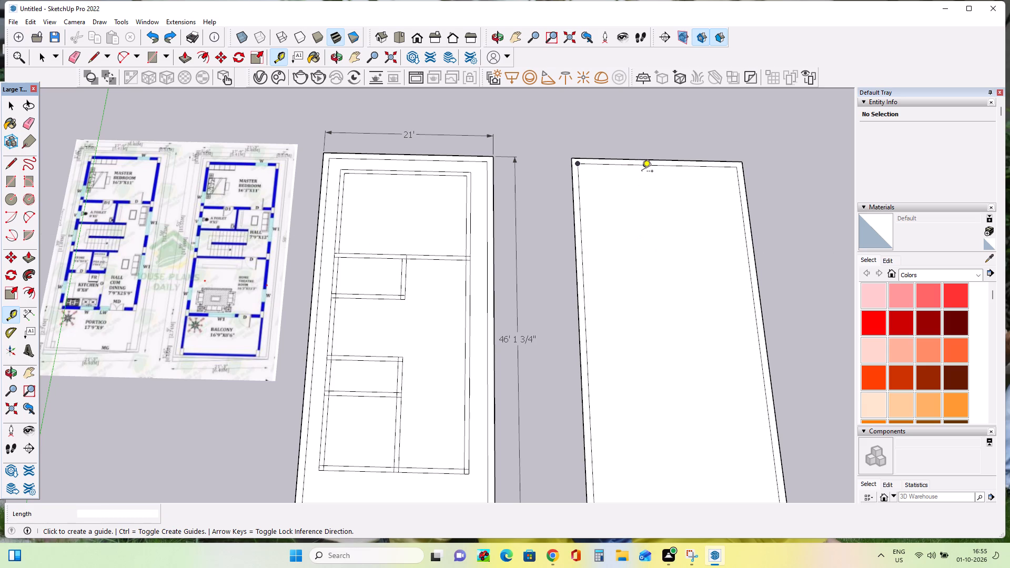
Place guide lines inside the new rectangle's long inner wall lines, 2' in on the far side and 1'6" in on the side facing the first layout.
left_click(742, 207)
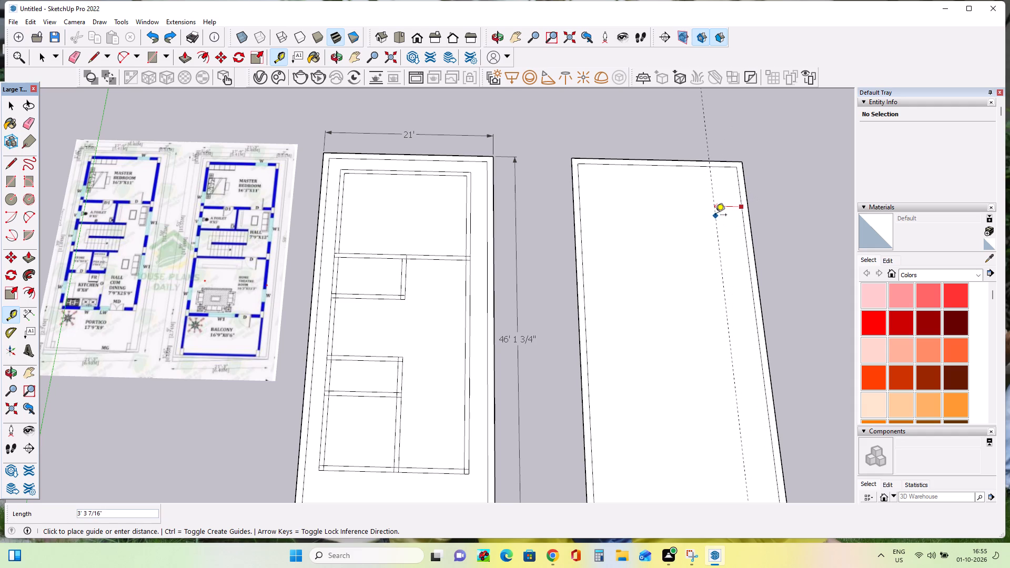
type("2'")
key("Return")
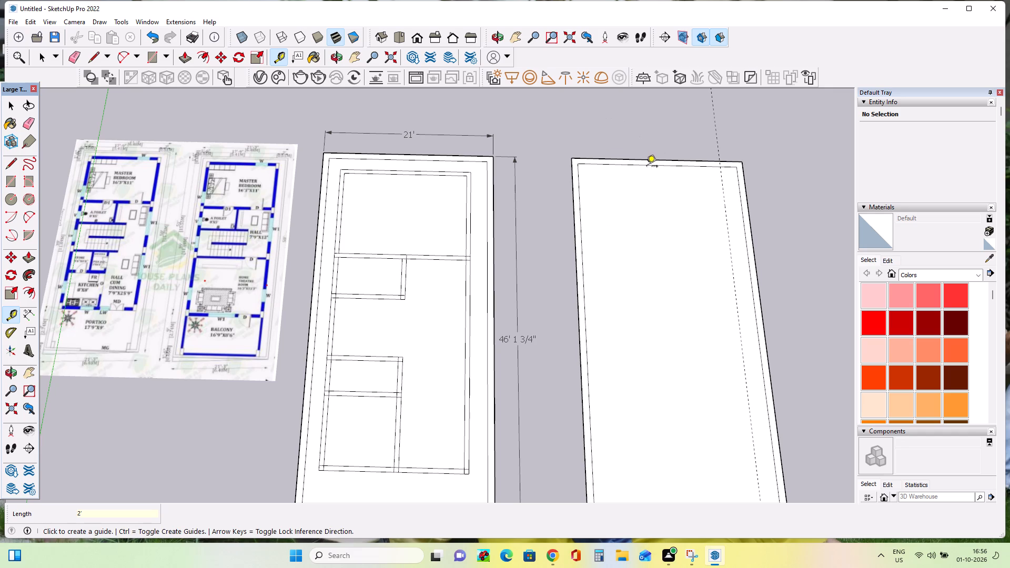
left_click(580, 235)
type("1'6\"")
key("Return")
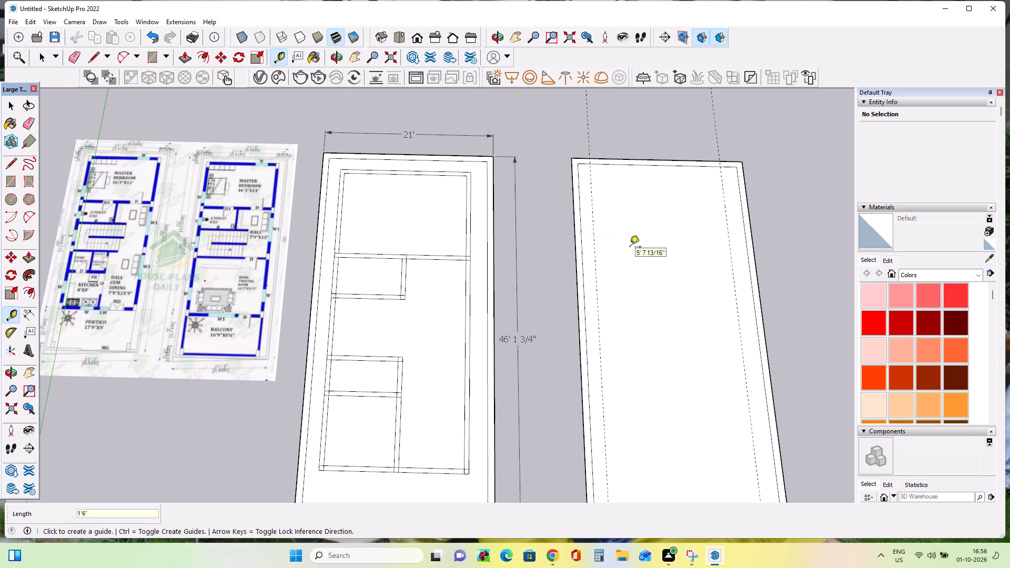
Place a guide line 1'6" in from the new rectangle's inner wall line at the master bedroom end.
left_click(626, 166)
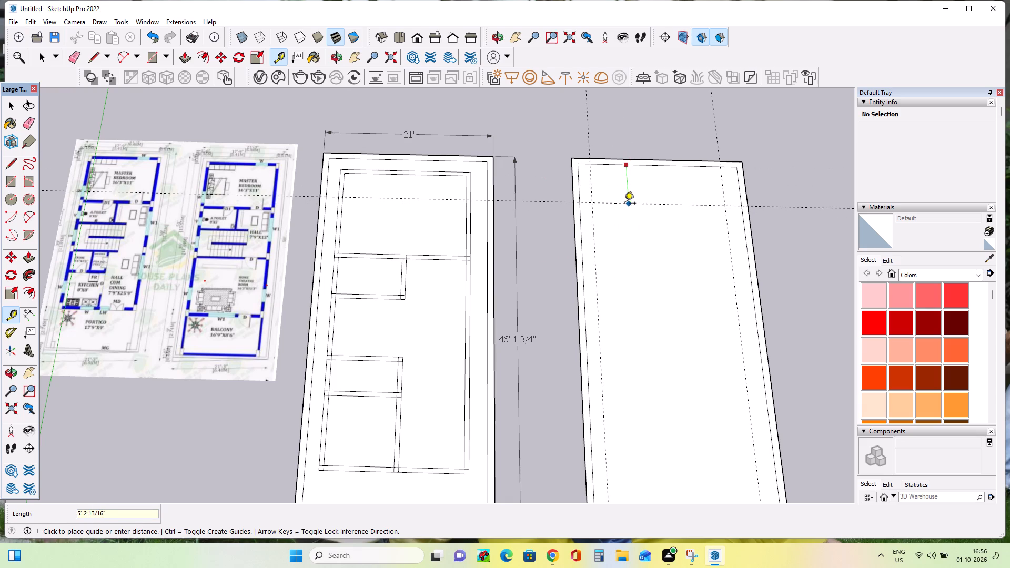
type("1'6\"")
key("Return")
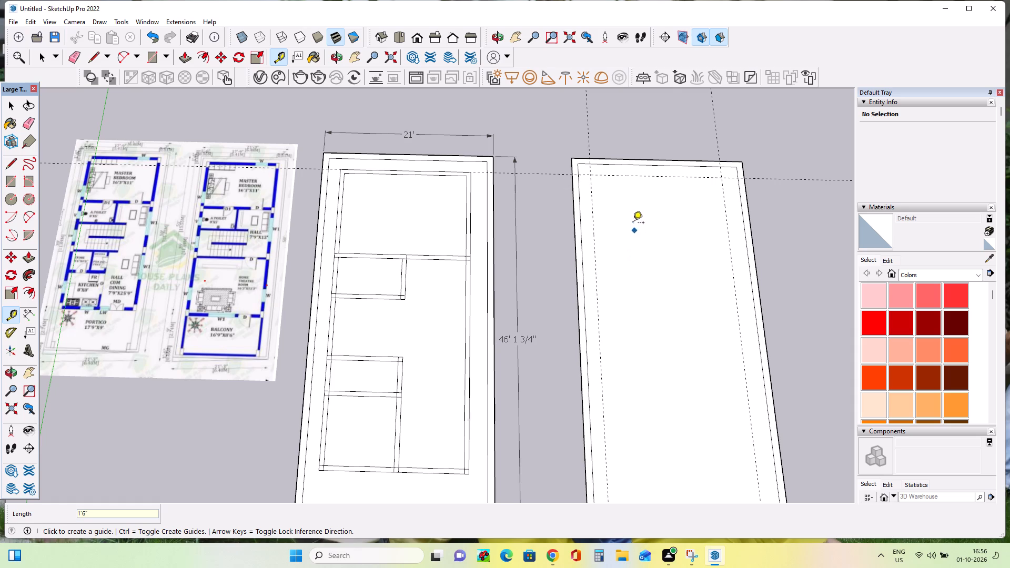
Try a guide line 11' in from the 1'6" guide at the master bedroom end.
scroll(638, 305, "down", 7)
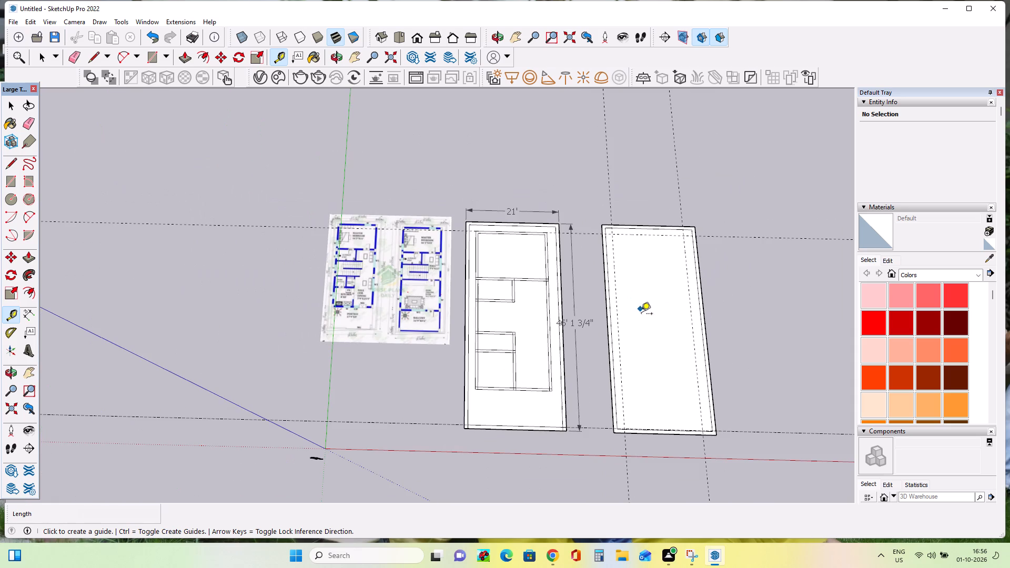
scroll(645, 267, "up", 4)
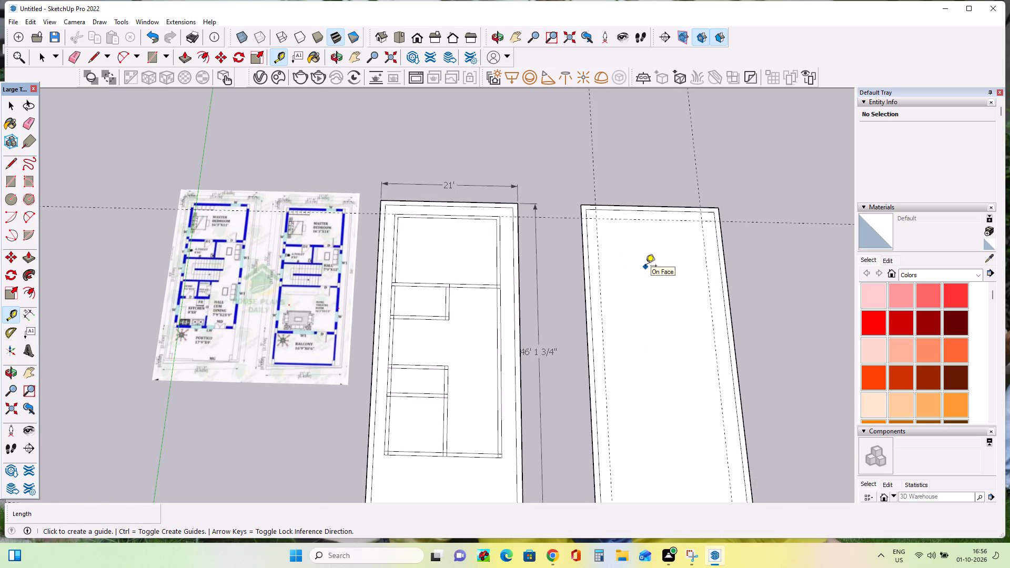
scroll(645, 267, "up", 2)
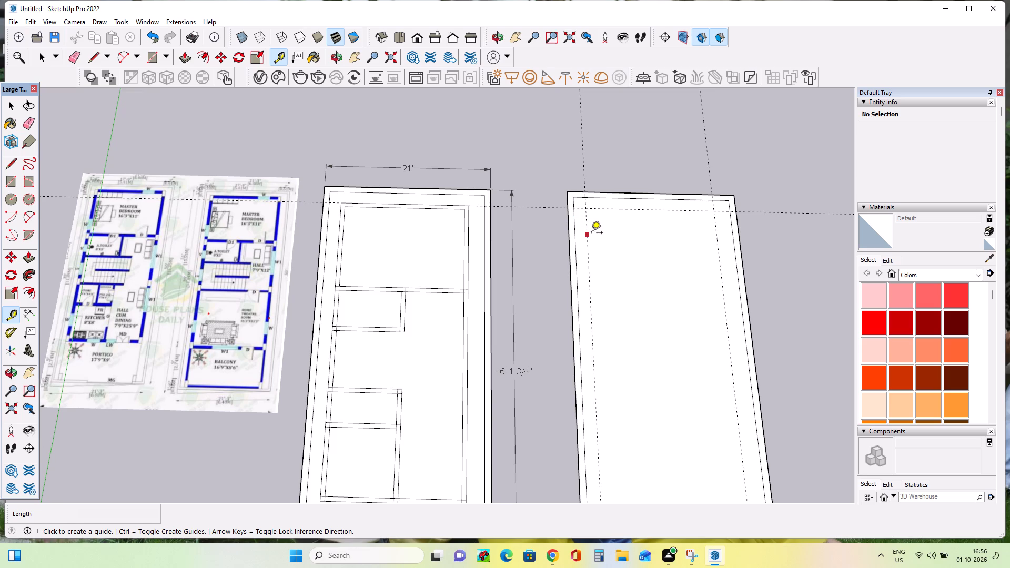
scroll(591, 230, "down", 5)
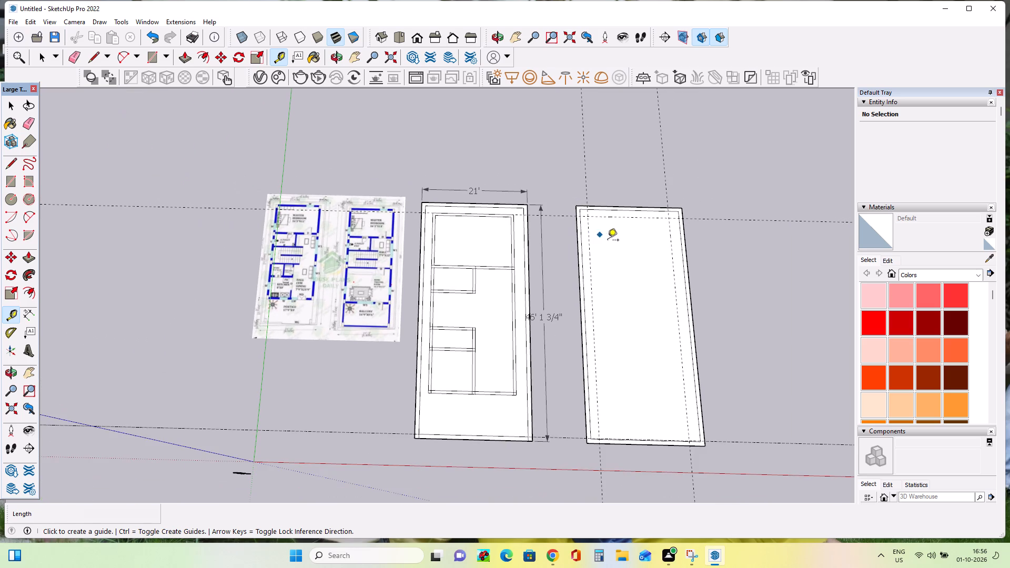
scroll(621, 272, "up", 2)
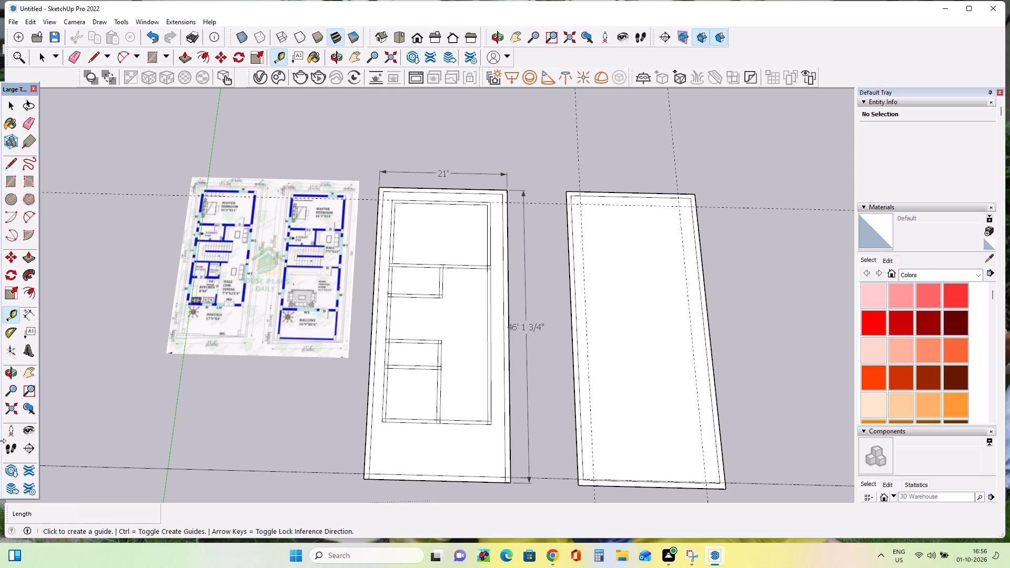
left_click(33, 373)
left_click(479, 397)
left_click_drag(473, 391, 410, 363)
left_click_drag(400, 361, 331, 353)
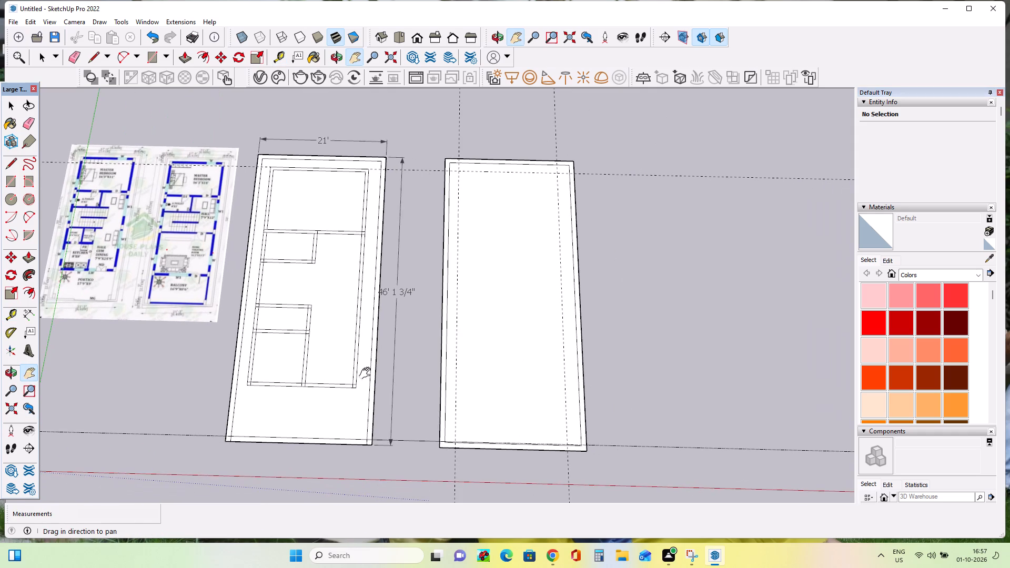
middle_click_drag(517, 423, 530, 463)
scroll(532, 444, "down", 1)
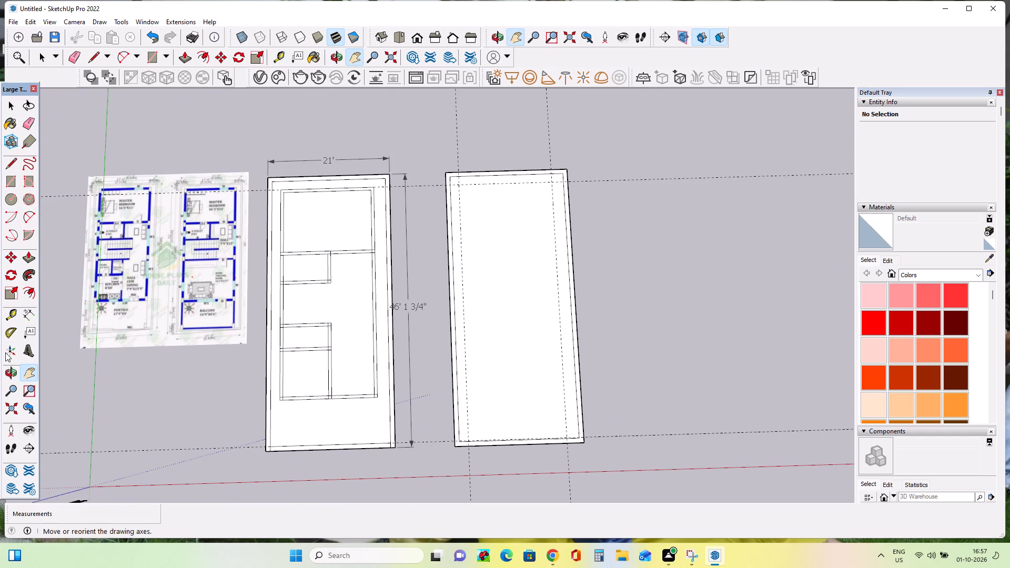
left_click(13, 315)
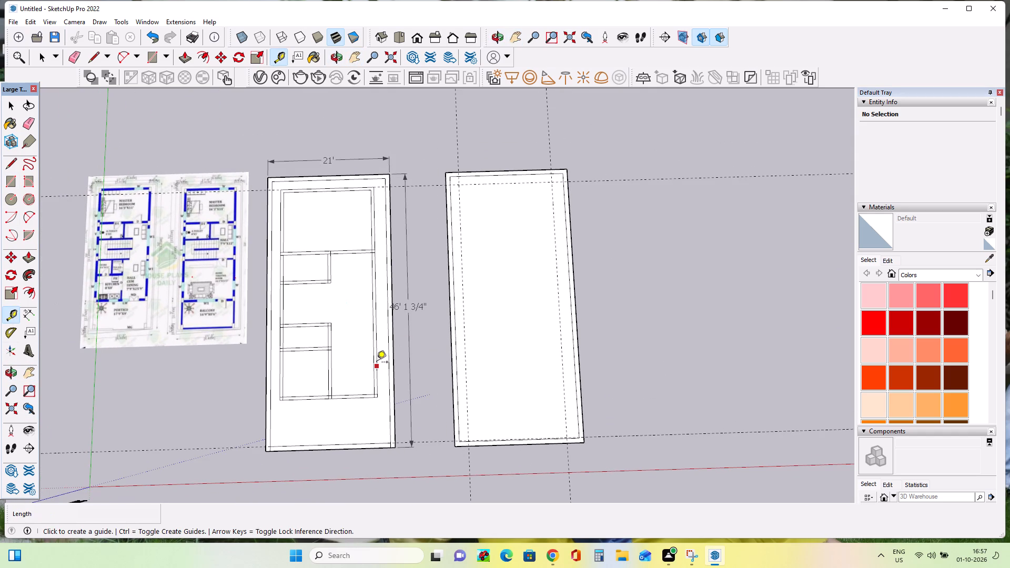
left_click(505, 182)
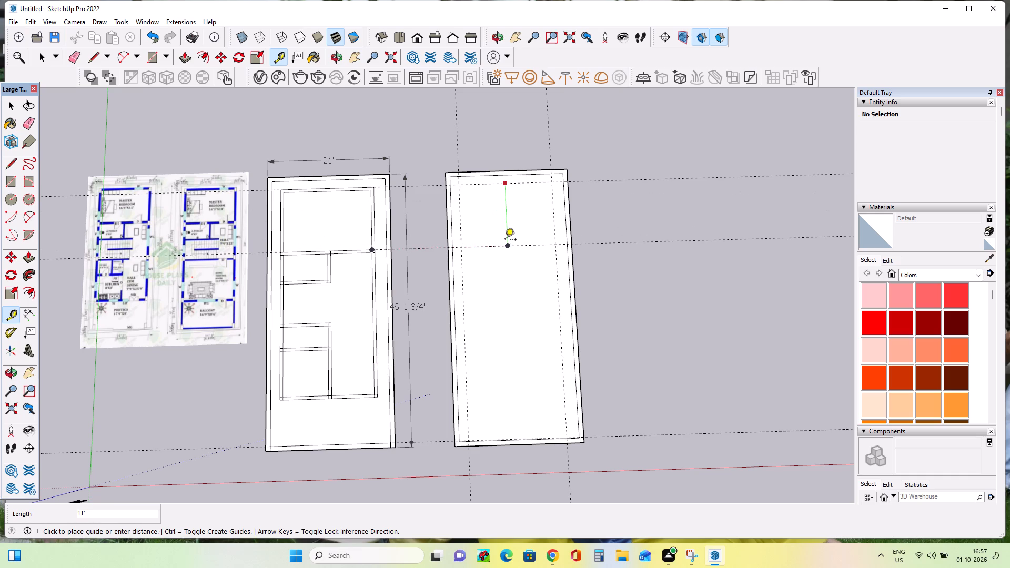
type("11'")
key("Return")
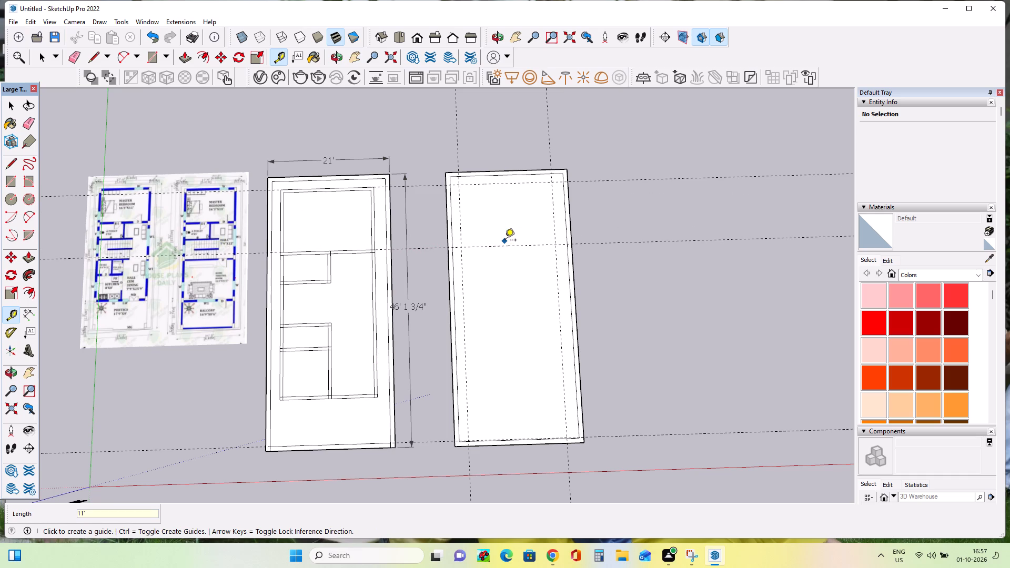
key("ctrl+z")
Place a guide line 6" further in from the 1'6" guide at the master bedroom end to mark the wall thickness.
left_click(504, 186)
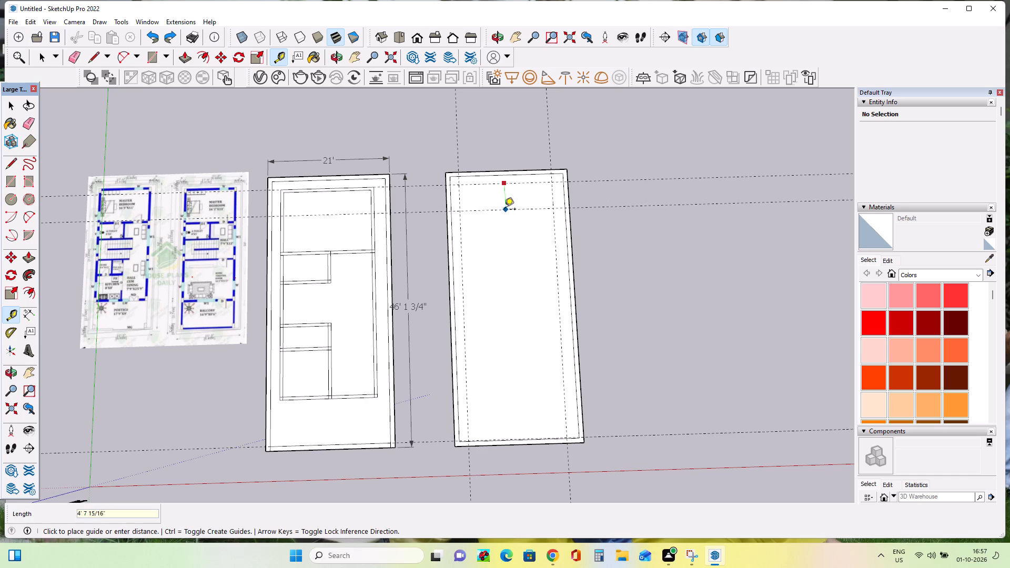
key("6")
key("shift+quotedbl")
key("Return")
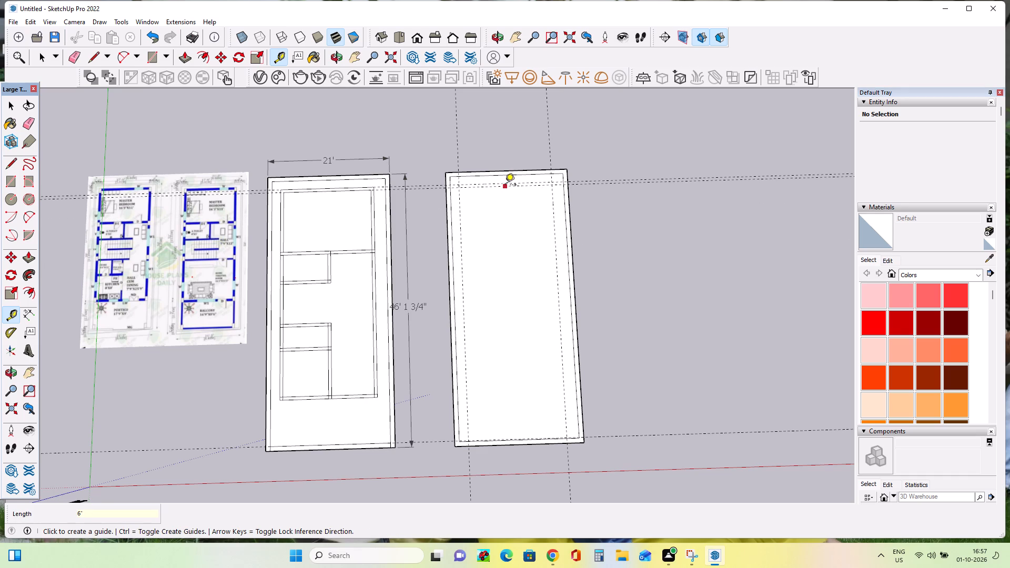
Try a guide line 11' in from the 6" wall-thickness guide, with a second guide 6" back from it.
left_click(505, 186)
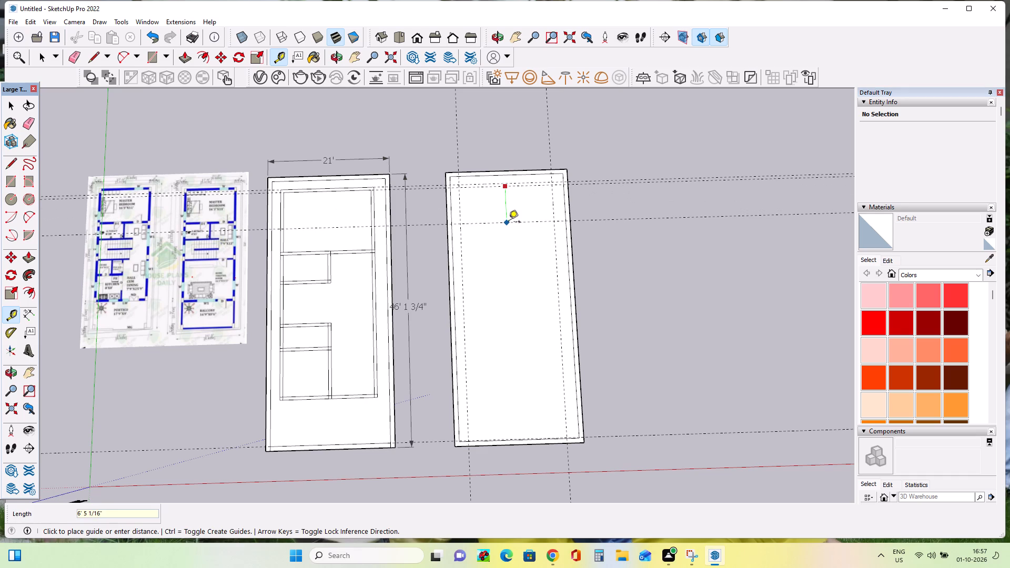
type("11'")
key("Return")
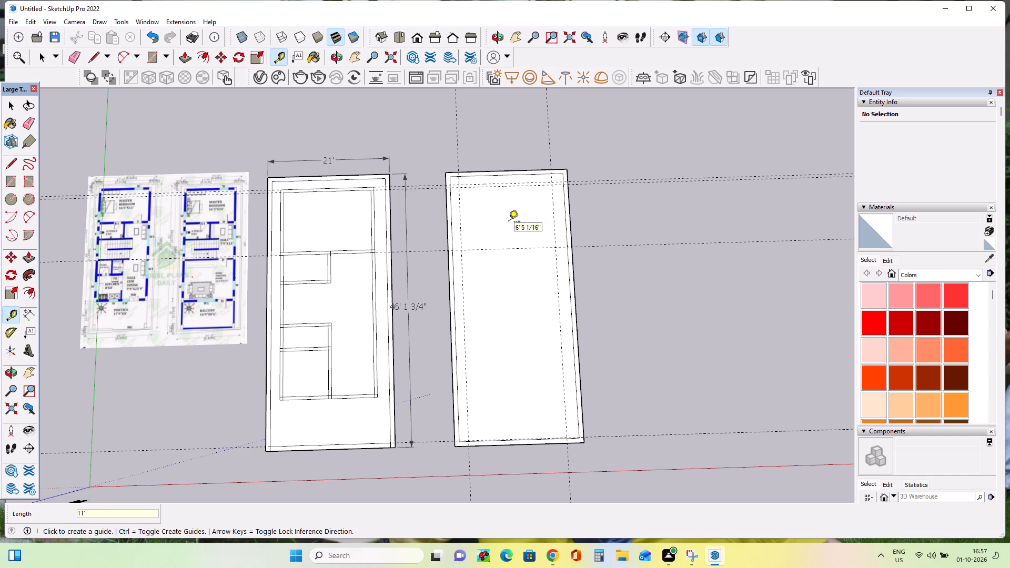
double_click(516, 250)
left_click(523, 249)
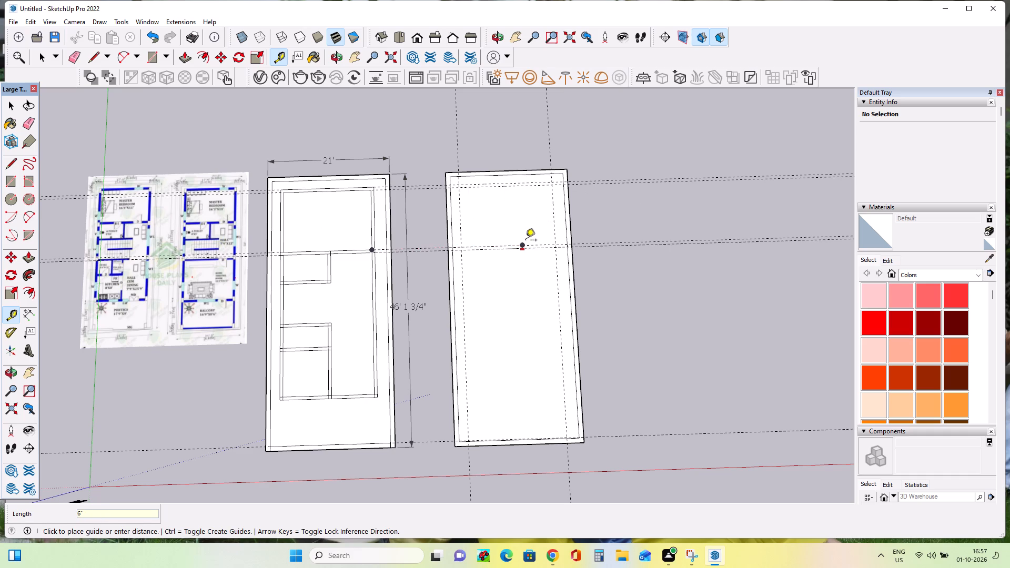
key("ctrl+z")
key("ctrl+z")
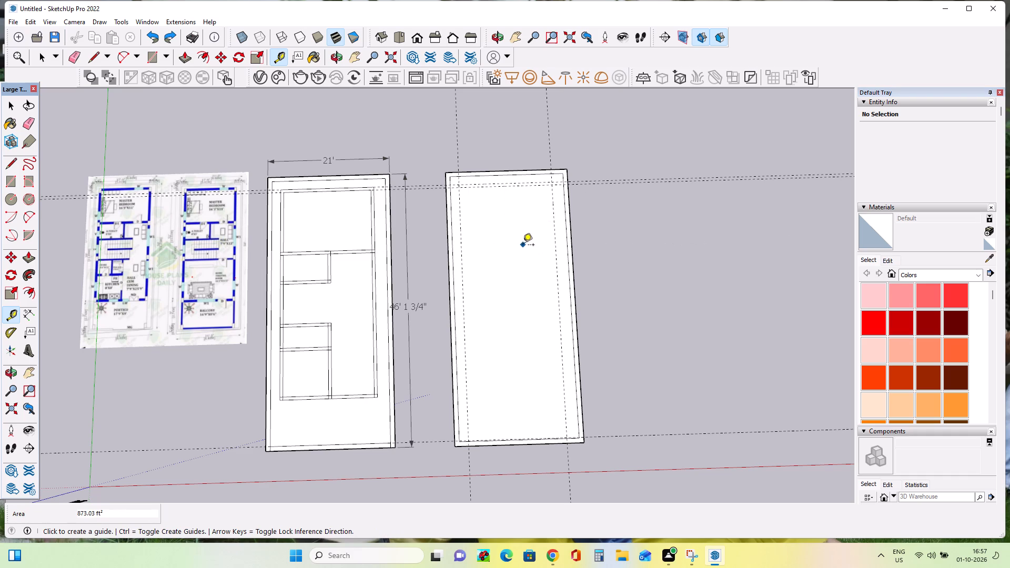
Place a guide line 11' in from the 6" wall-thickness guide at the master bedroom end, with a second guide 6" back from it.
left_click(522, 185)
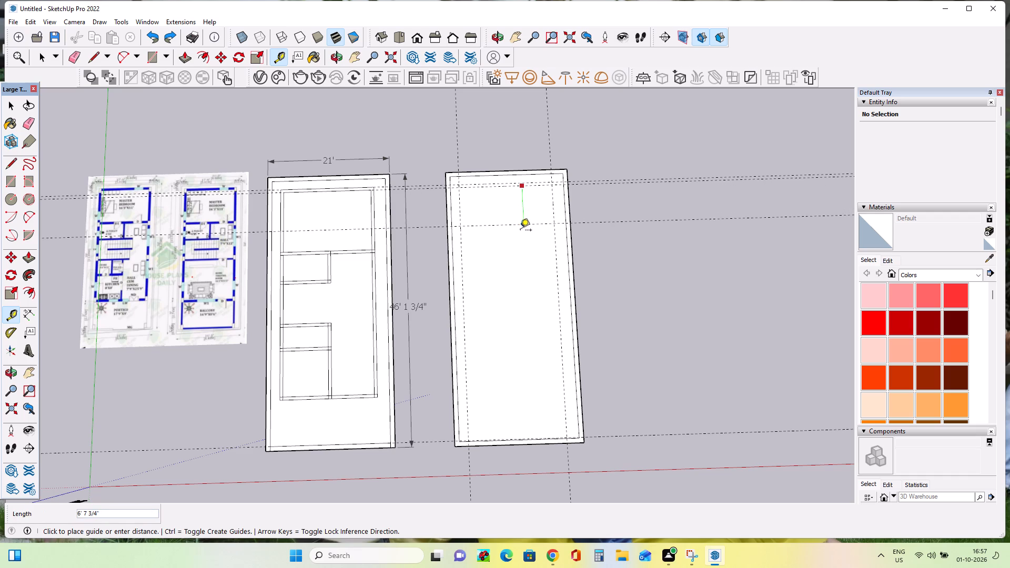
type("11'")
key("Return")
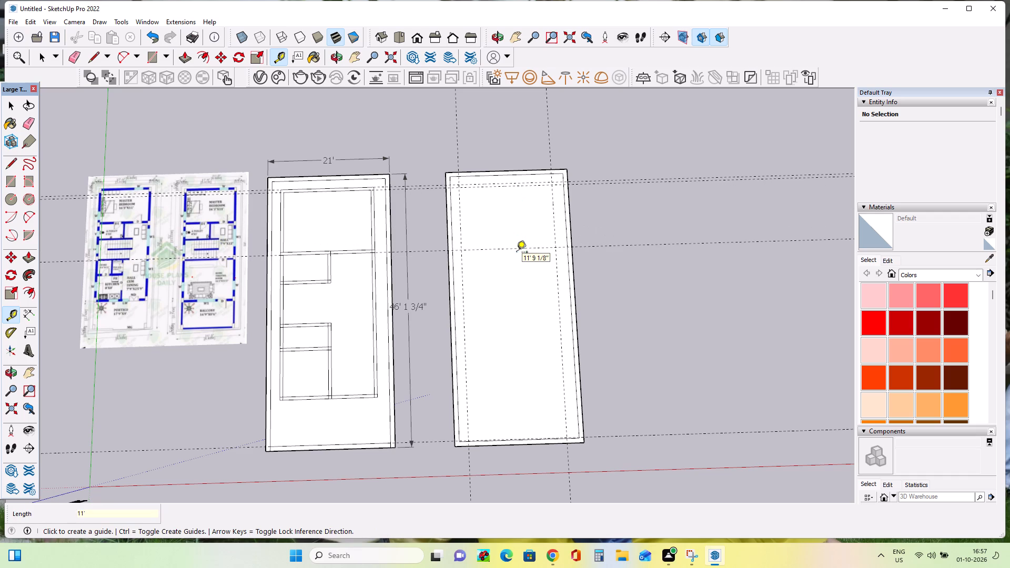
left_click(520, 249)
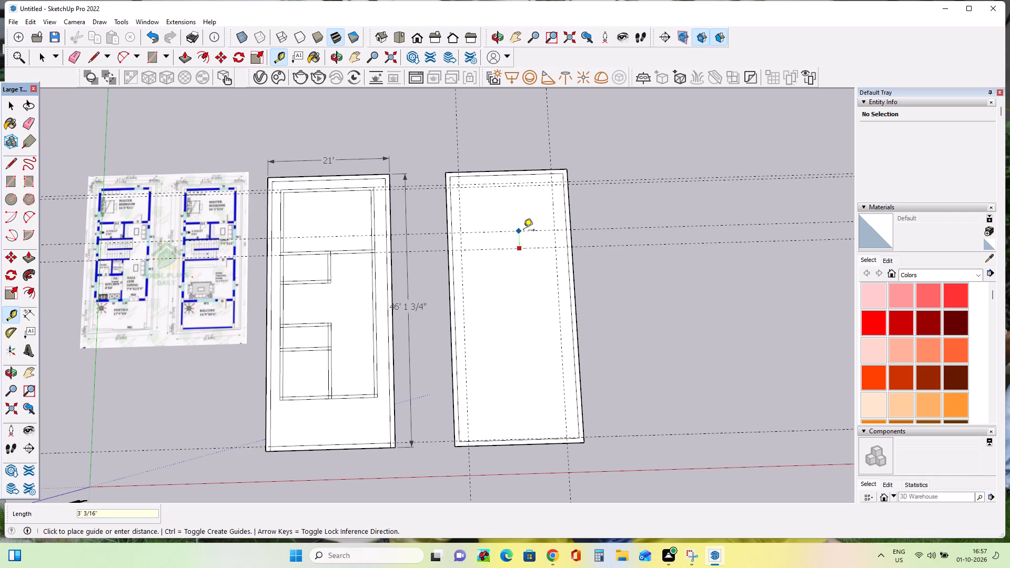
type("6\"")
key("Return")
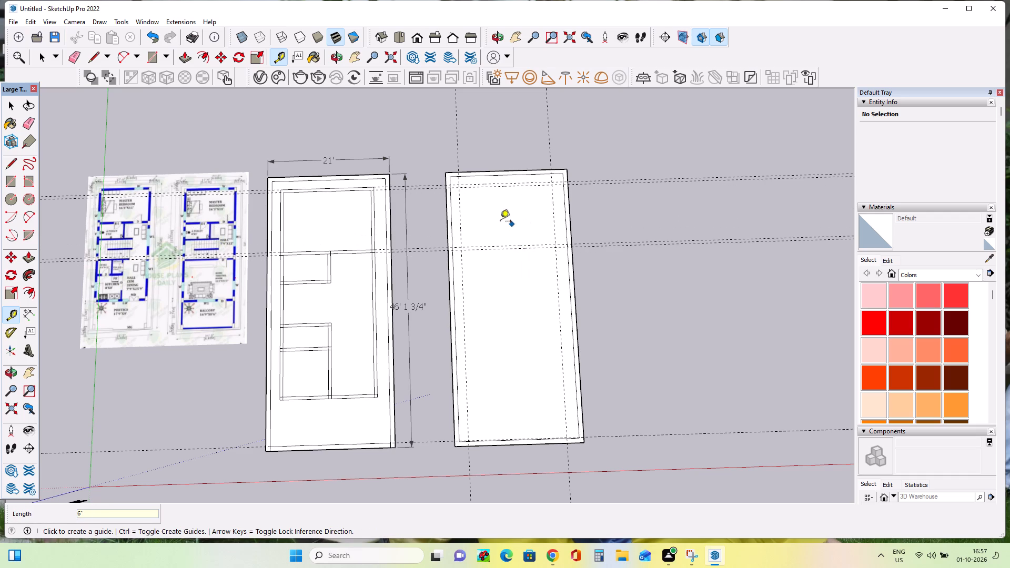
Place guide lines 6" inward from both long side-wall guides of the second outline to mark the side walls' thickness.
left_click(459, 230)
type("6\"")
key("Return")
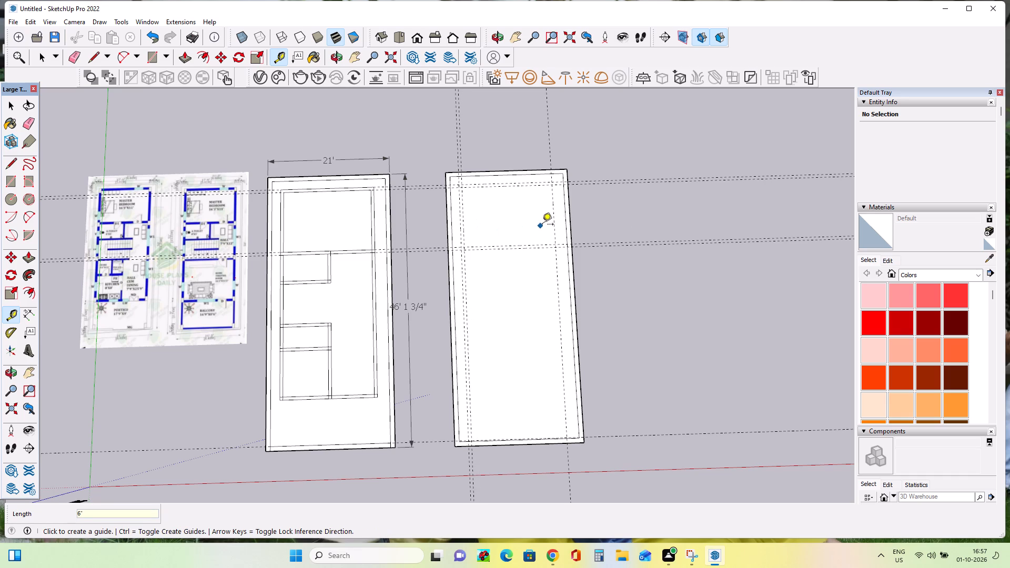
left_click(553, 220)
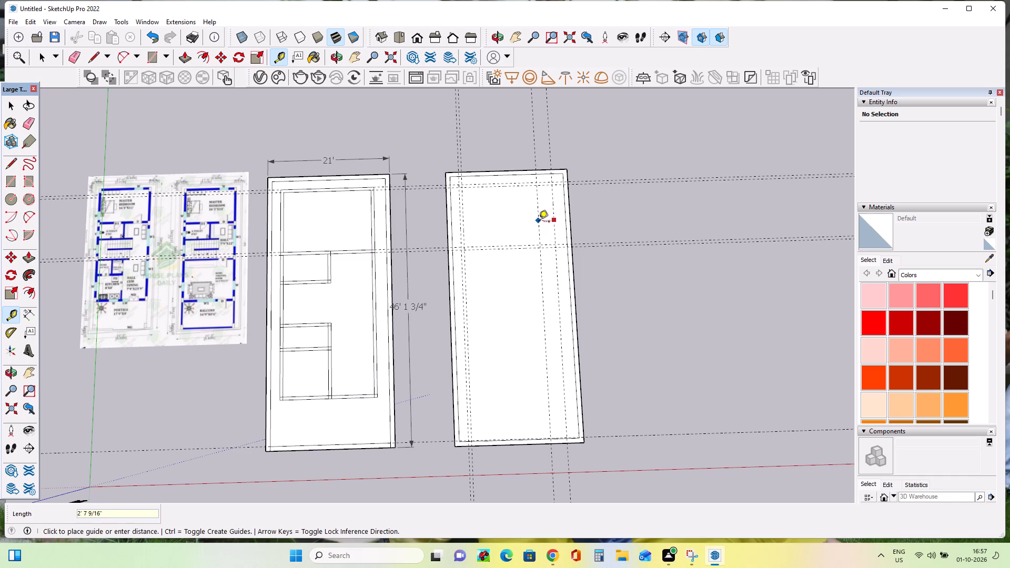
type("6\"")
key("Return")
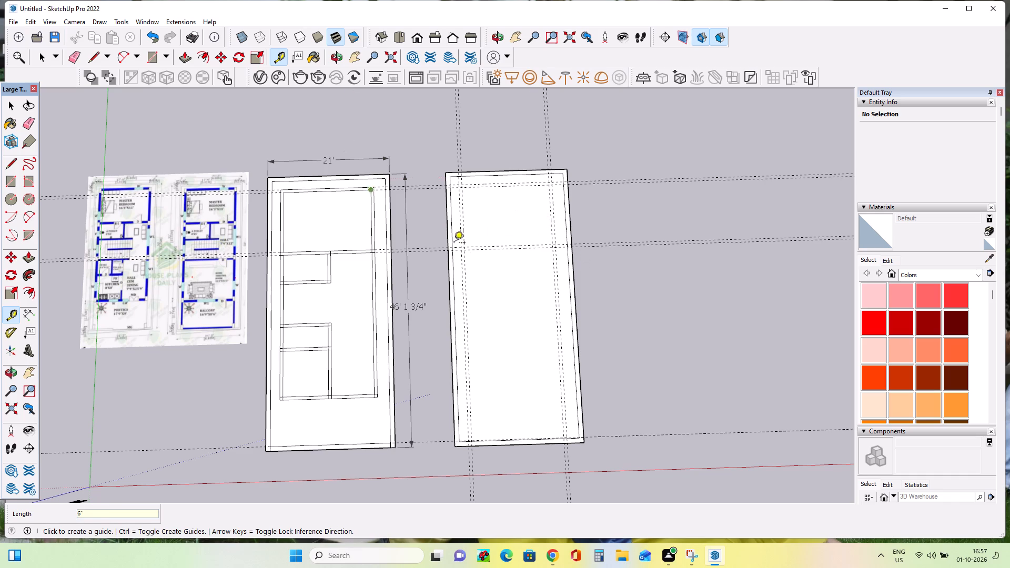
Draw a 16' by 11'6" rectangle on the guide intersections for the upper master bedroom's outer wall line.
scroll(477, 257, "up", 2)
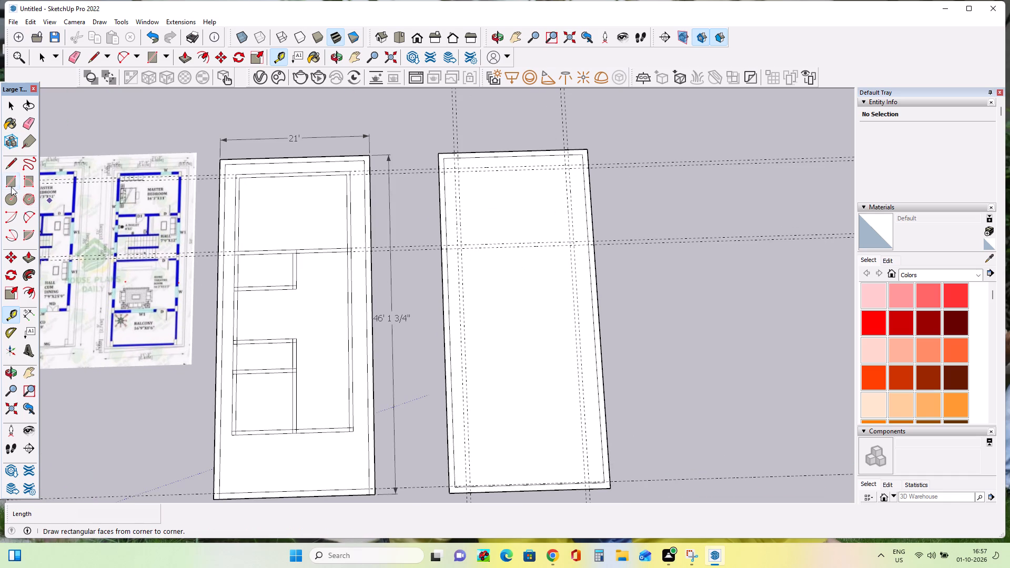
left_click(11, 187)
left_click(457, 248)
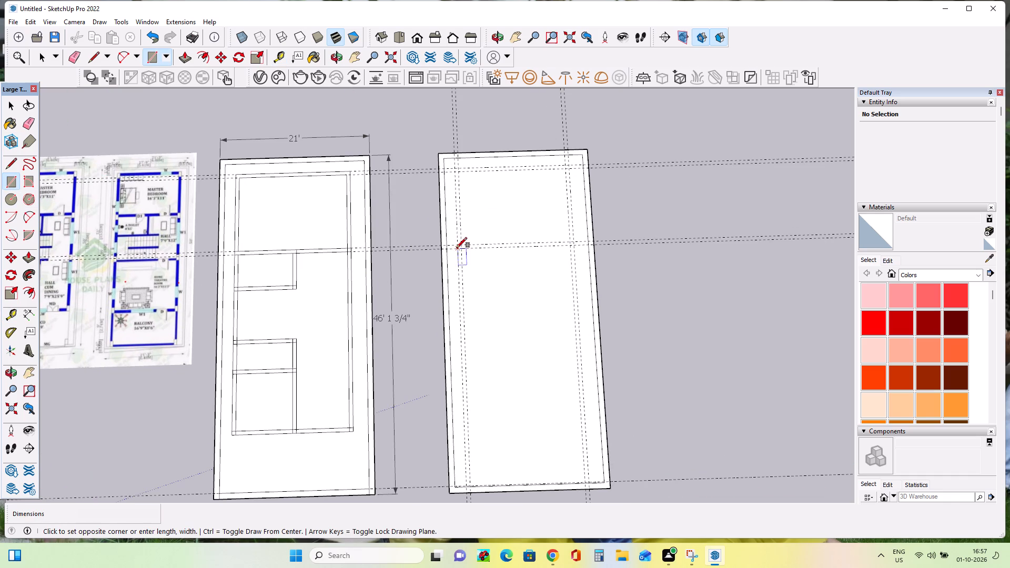
double_click(569, 163)
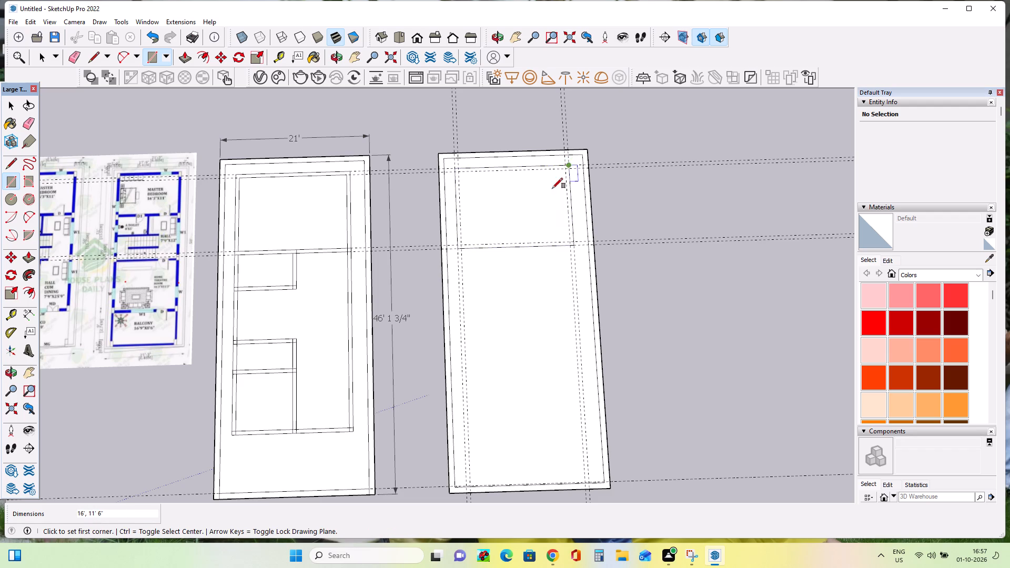
Draw 15'6" by 10'6" and 6" by 11'6" rectangles inside the master bedroom outline to form its 6" thick walls.
scroll(477, 247, "up", 4)
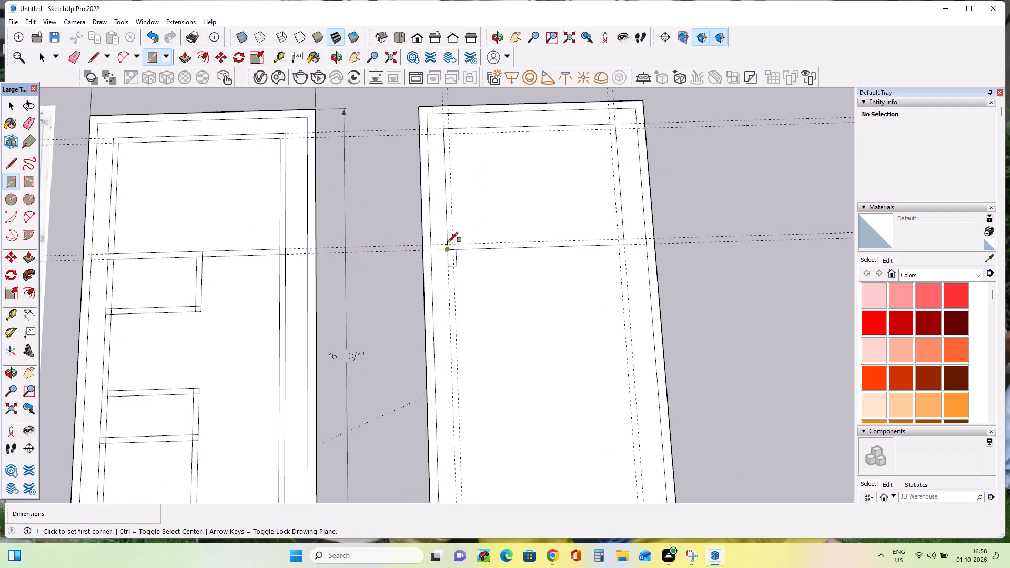
left_click(449, 241)
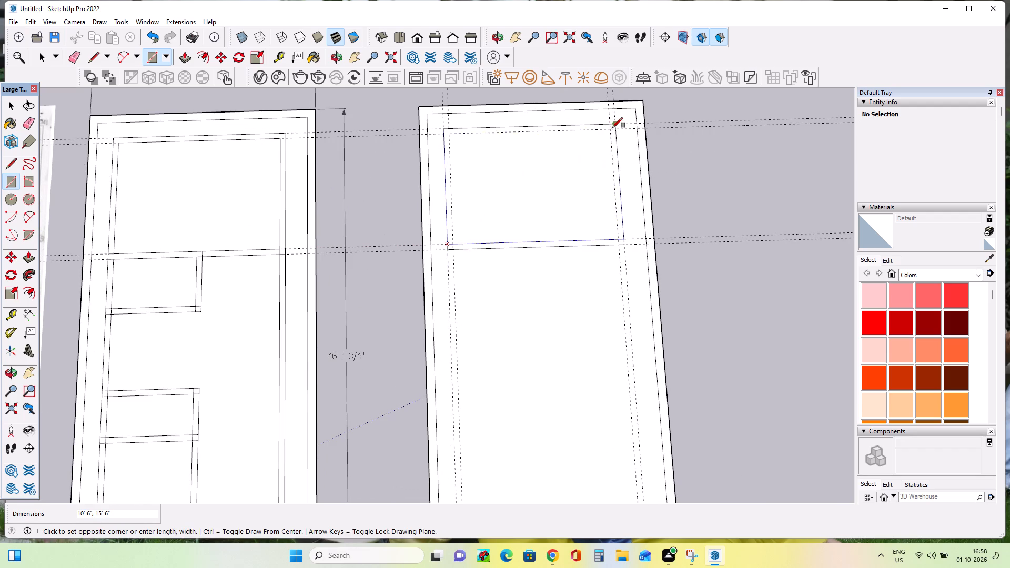
left_click(609, 131)
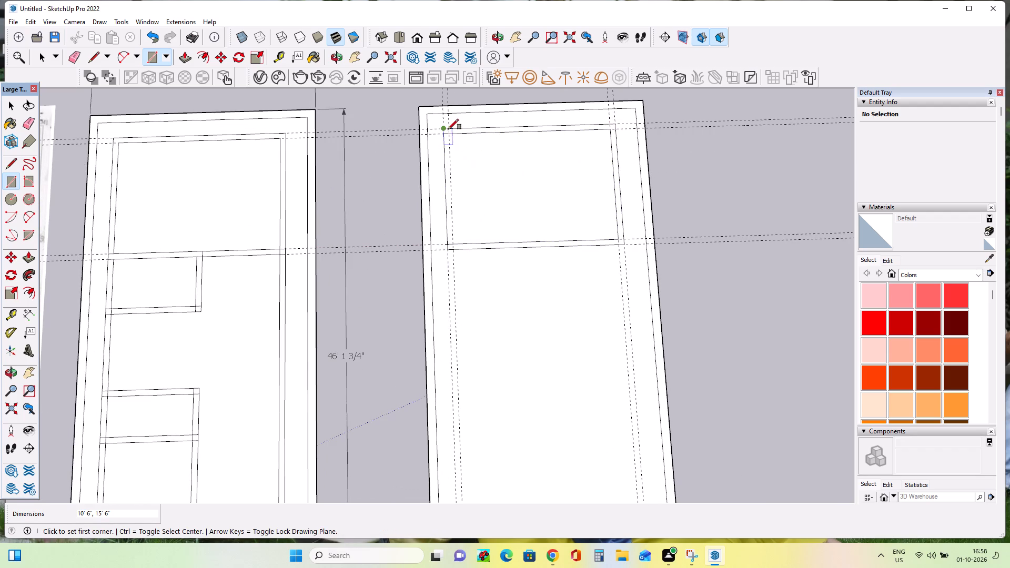
left_click(451, 127)
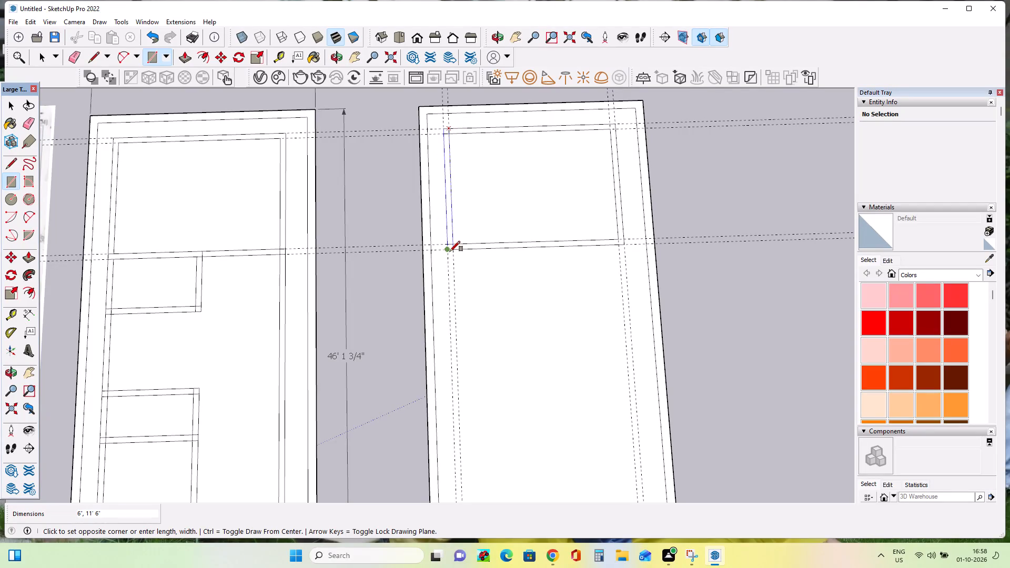
left_click(450, 251)
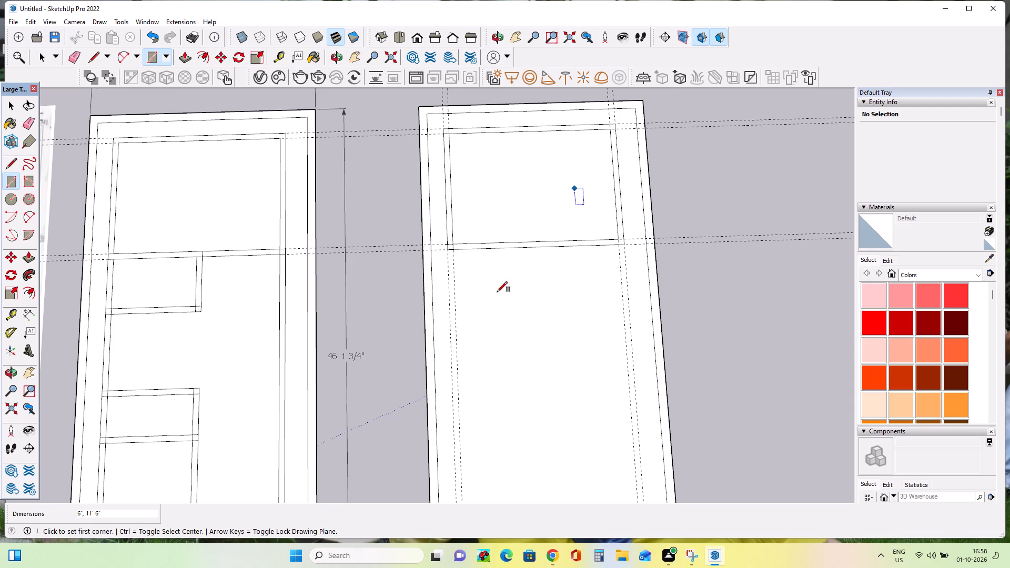
Place a guide line 5' beyond the master bedroom's hall-side wall for the attached toilet, with a second guide 6" back from it.
scroll(375, 329, "down", 4)
scroll(48, 290, "down", 2)
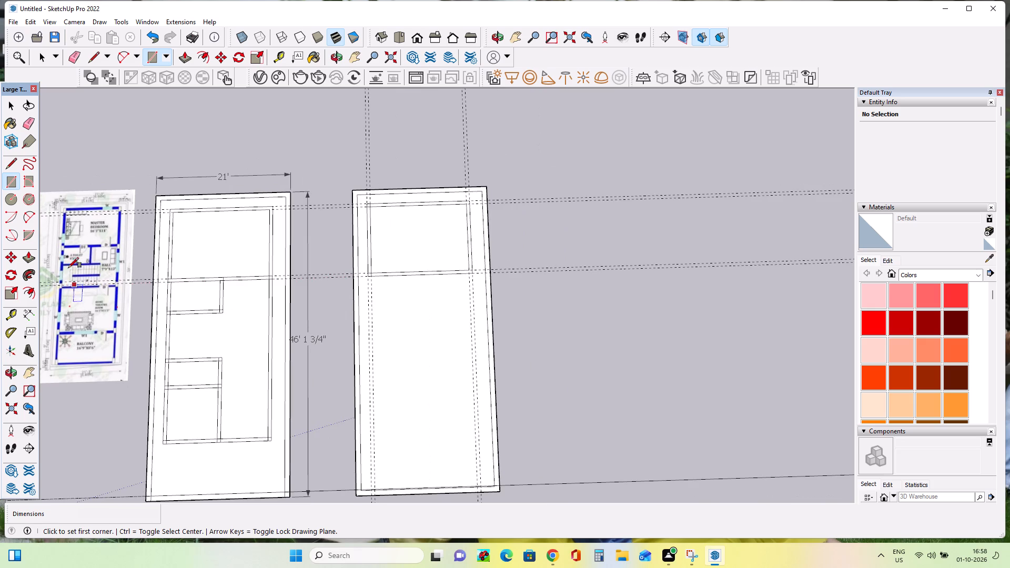
scroll(60, 254, "up", 18)
scroll(88, 276, "down", 6)
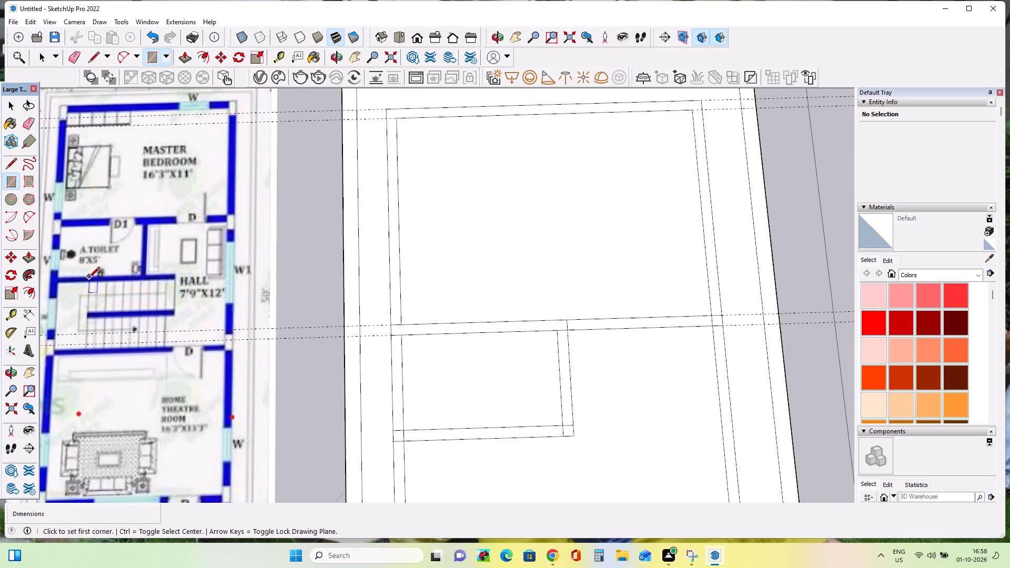
scroll(89, 277, "down", 10)
scroll(246, 319, "down", 5)
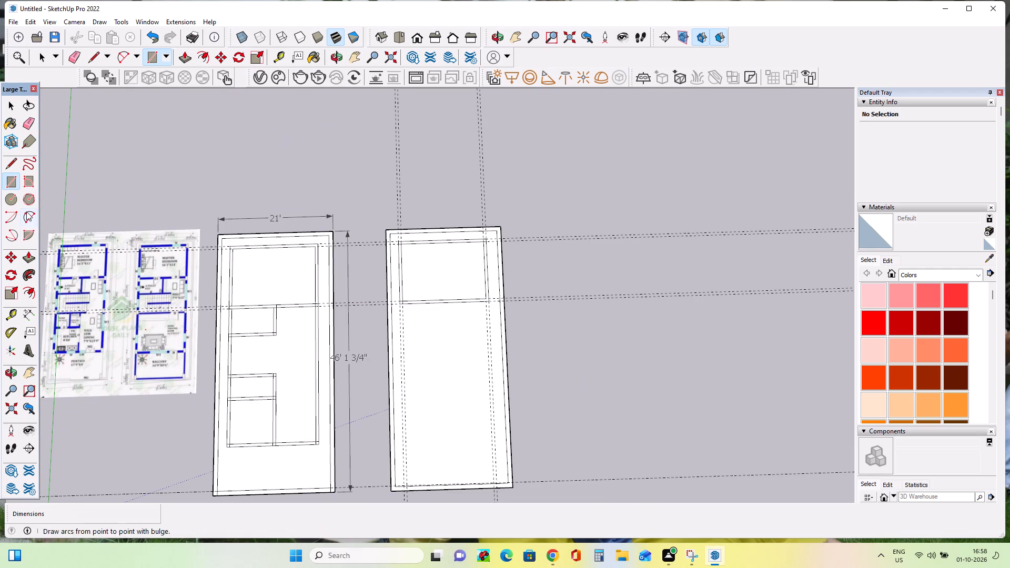
left_click(11, 312)
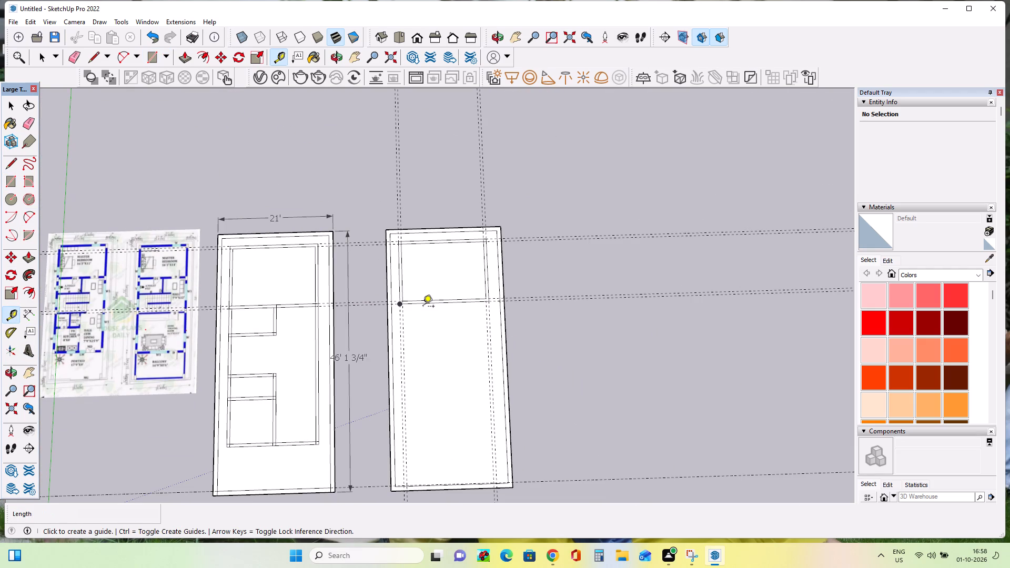
left_click(423, 306)
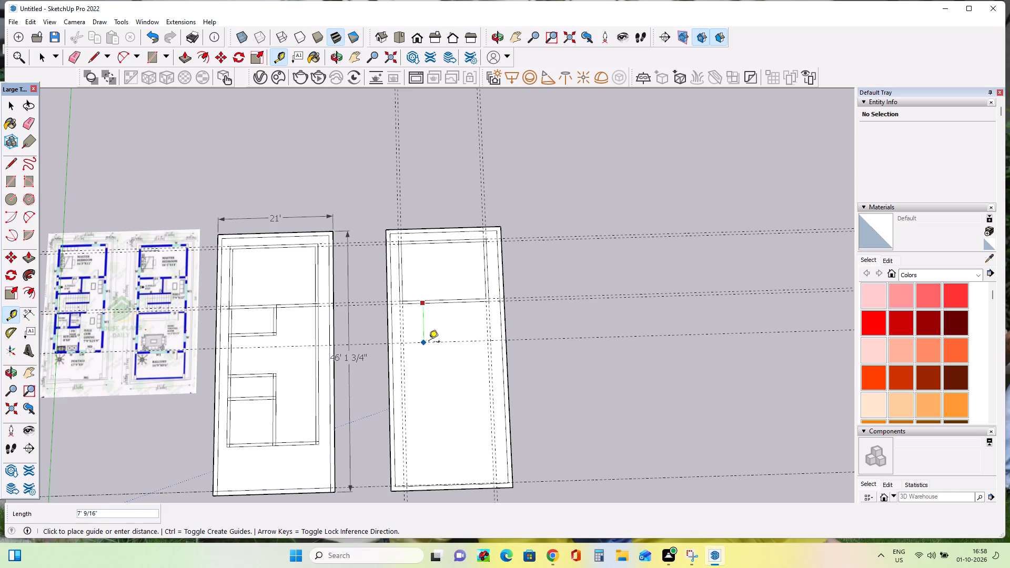
type("5'")
key("Return")
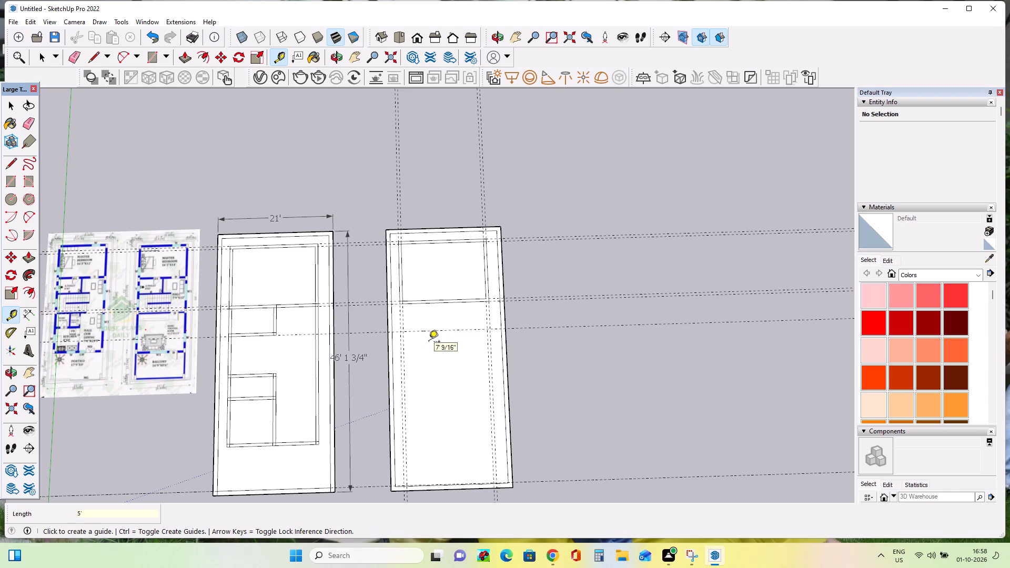
left_click(441, 332)
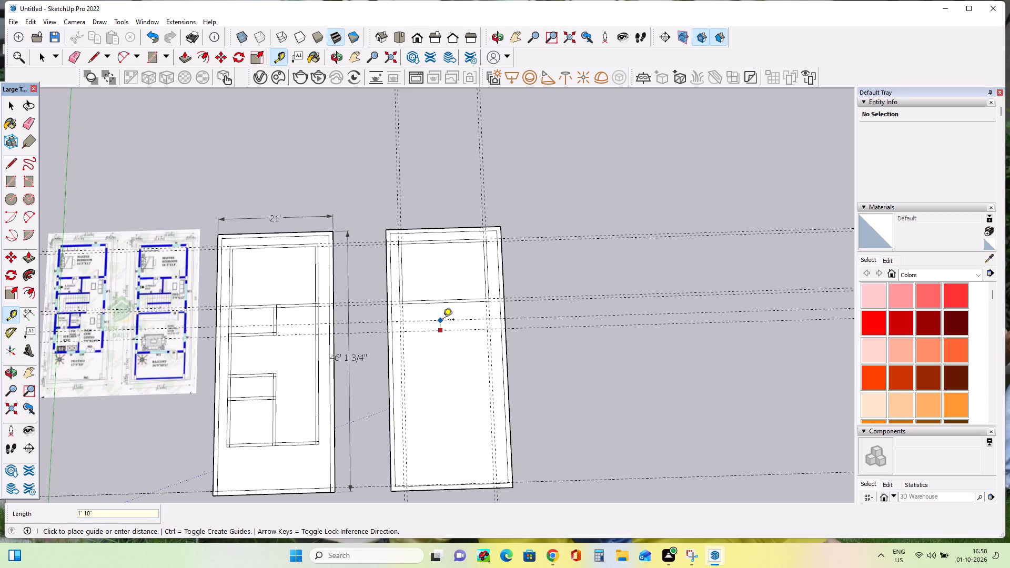
key("6")
key("shift+quotedbl")
key("Return")
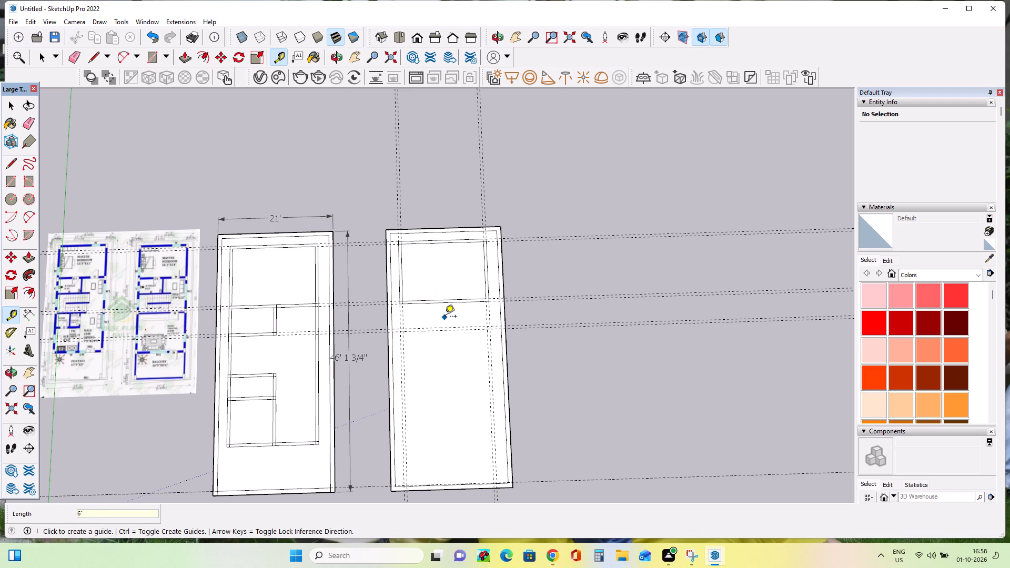
Examine the balcony and the adjoining home theatre room on the upper floor plan image for their sizes.
scroll(452, 328, "up", 3)
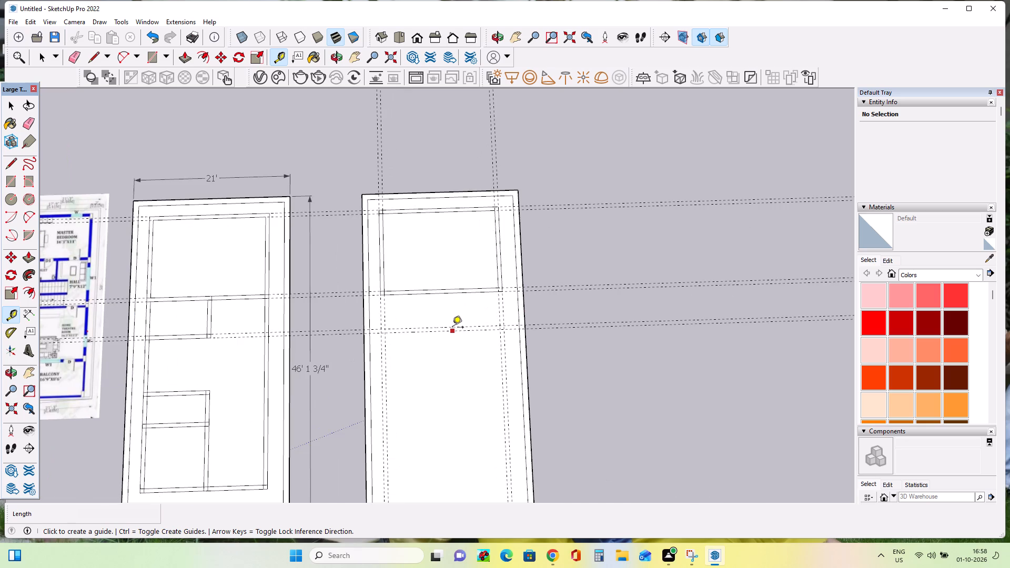
scroll(452, 328, "down", 2)
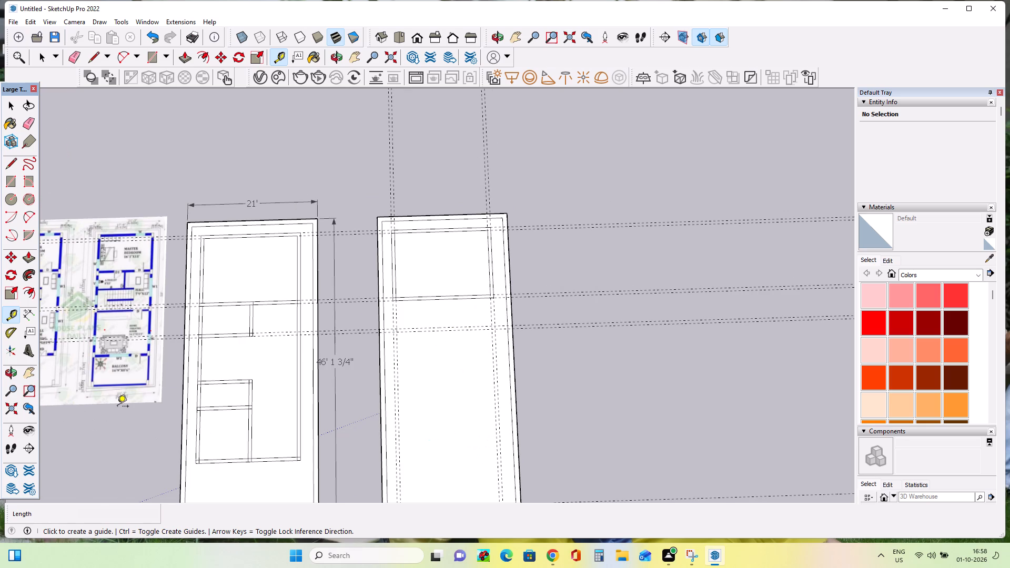
scroll(117, 407, "up", 13)
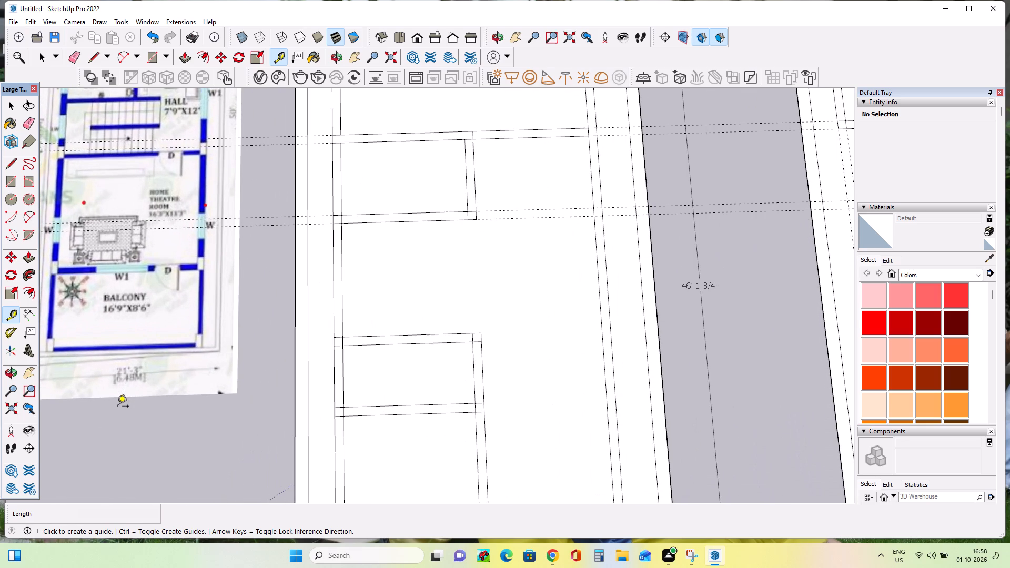
scroll(127, 400, "down", 2)
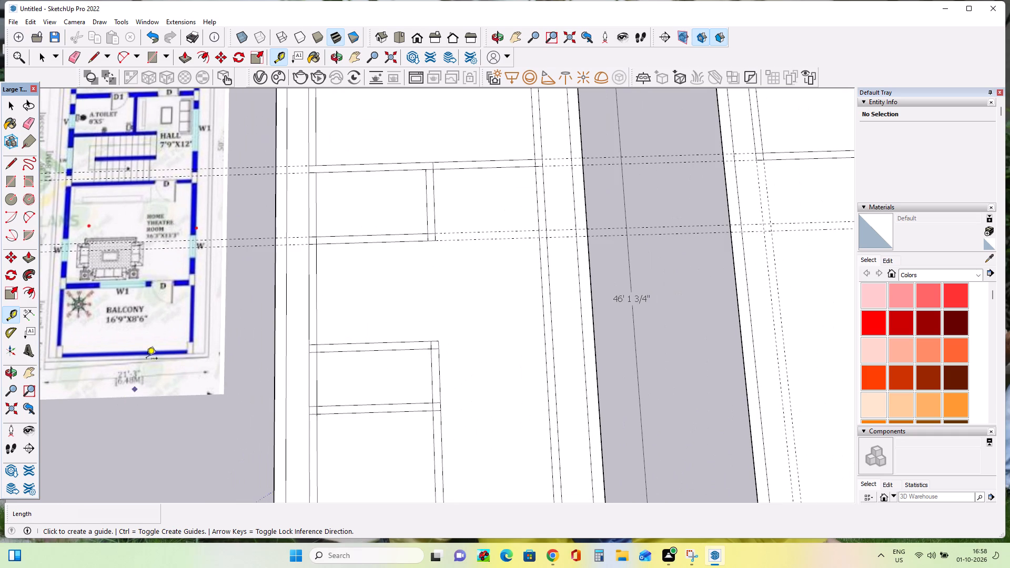
scroll(150, 331, "up", 5)
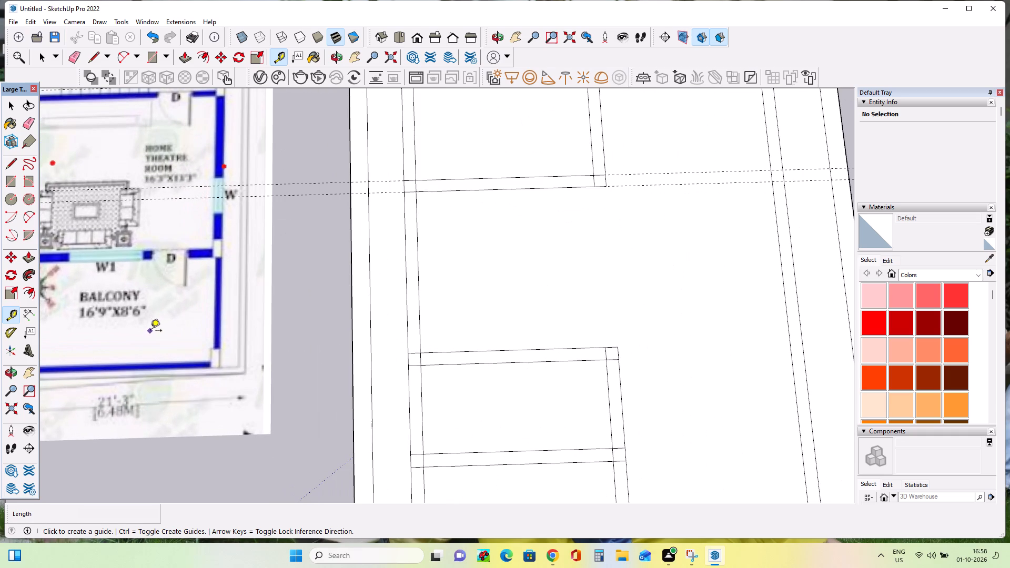
scroll(150, 331, "down", 2)
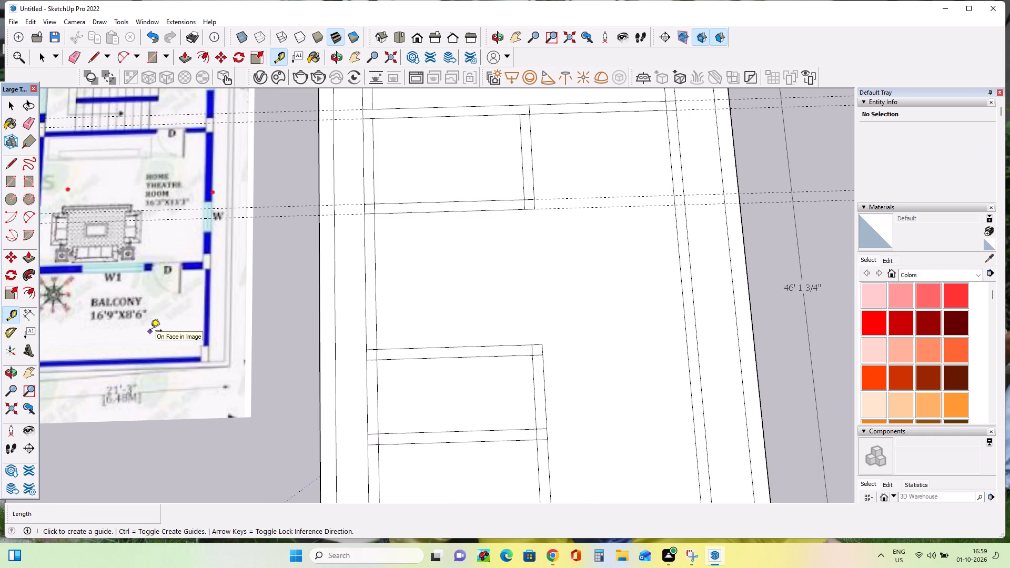
scroll(150, 331, "down", 12)
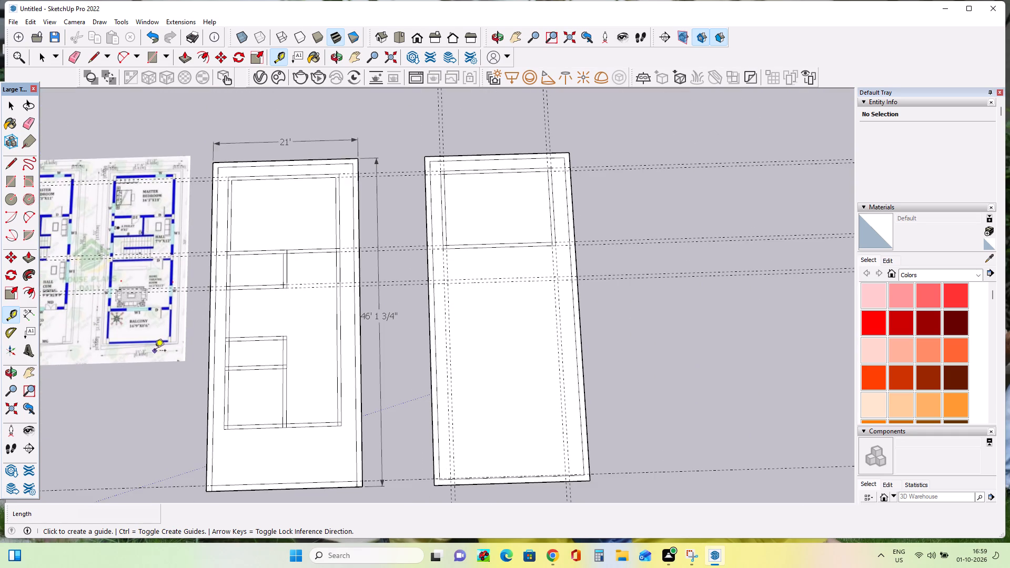
scroll(157, 332, "up", 7)
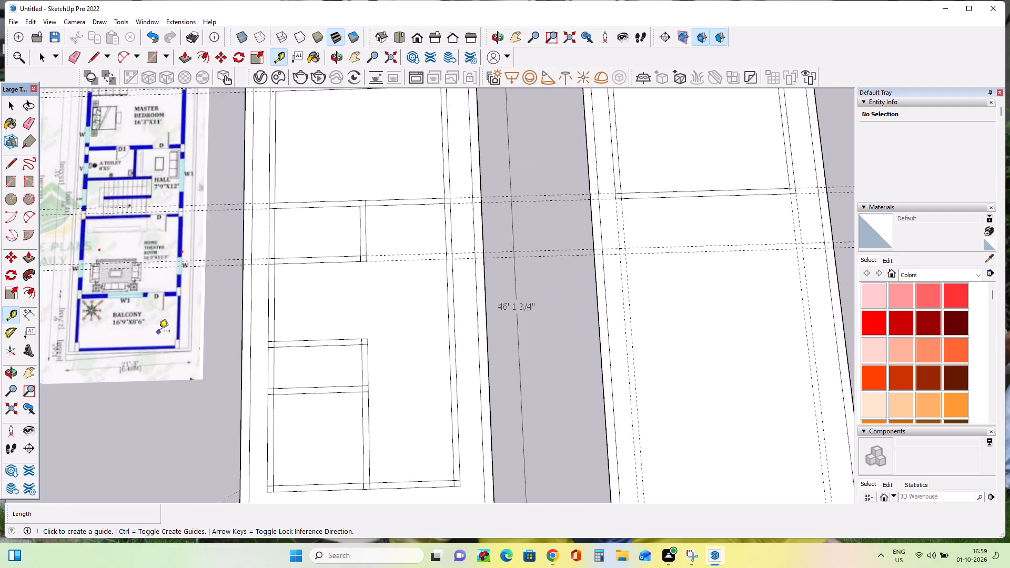
scroll(159, 332, "up", 6)
scroll(159, 332, "down", 16)
scroll(192, 372, "down", 5)
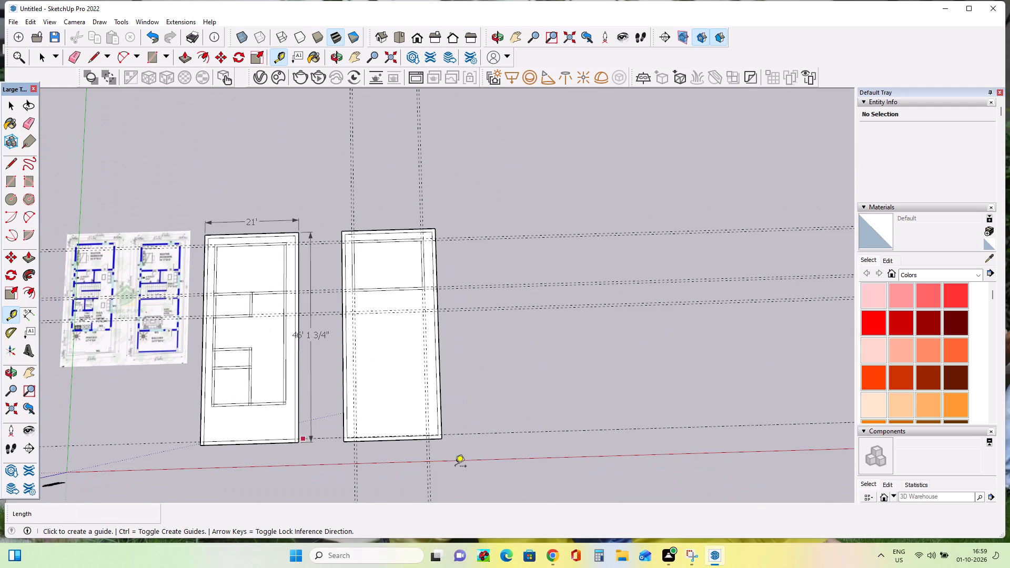
Place a guide line 8'6" inward from the second outline's front inner line for the balcony, with another guide 6" further in.
scroll(398, 437, "up", 9)
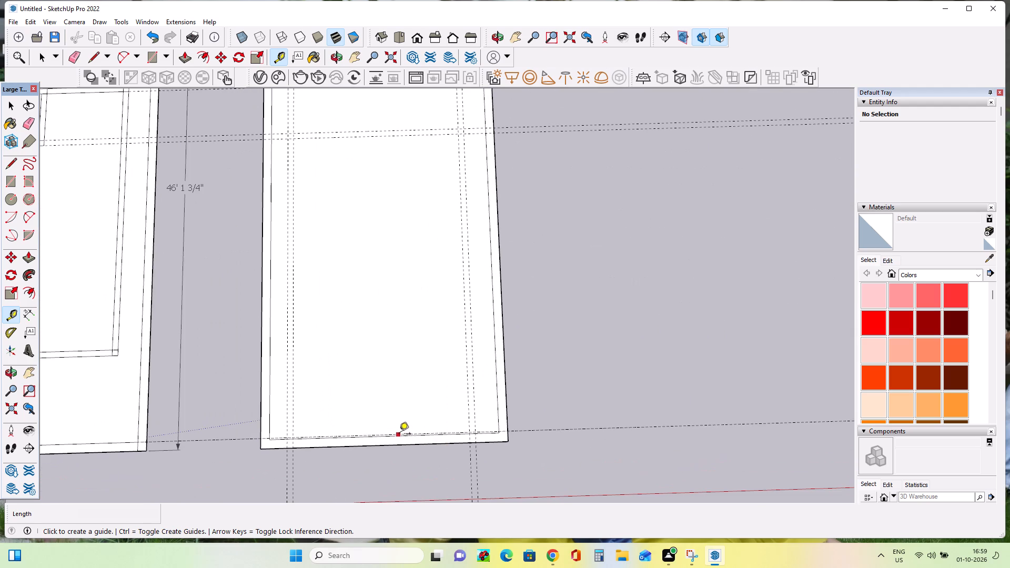
left_click(400, 434)
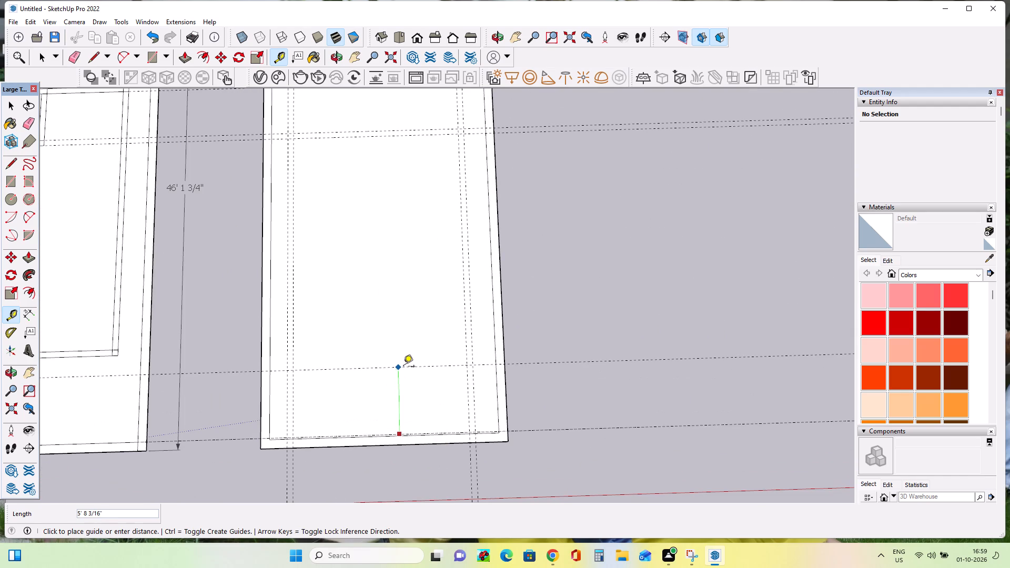
type("8'6")
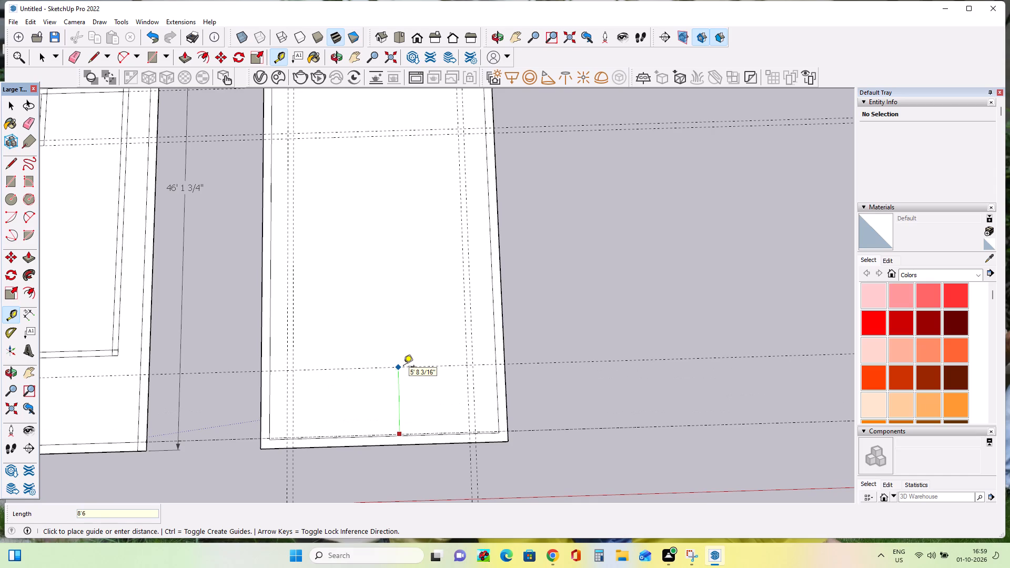
key("shift+quotedbl")
key("Return")
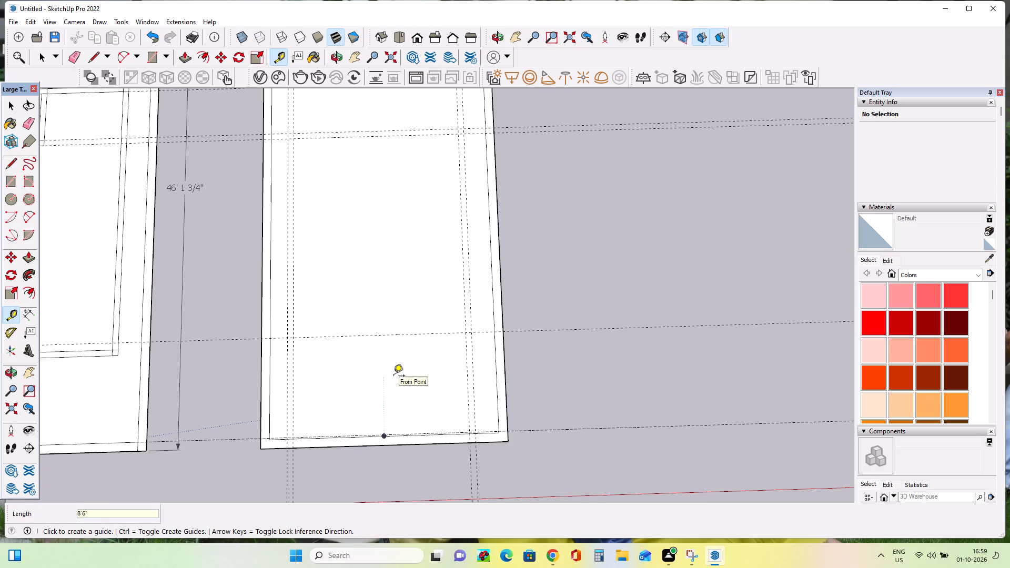
scroll(430, 333, "down", 7)
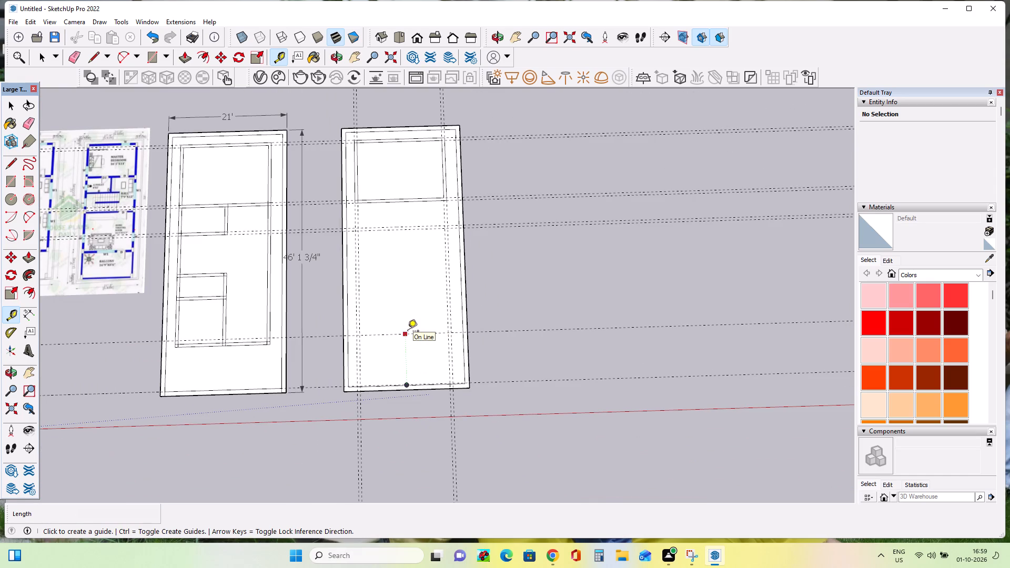
left_click(408, 334)
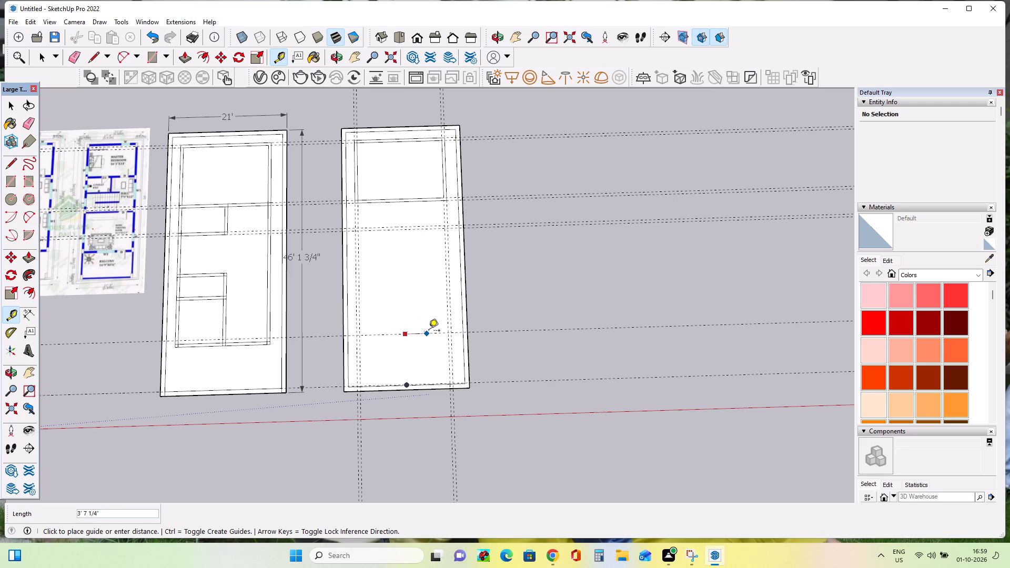
key("Escape")
left_click(428, 332)
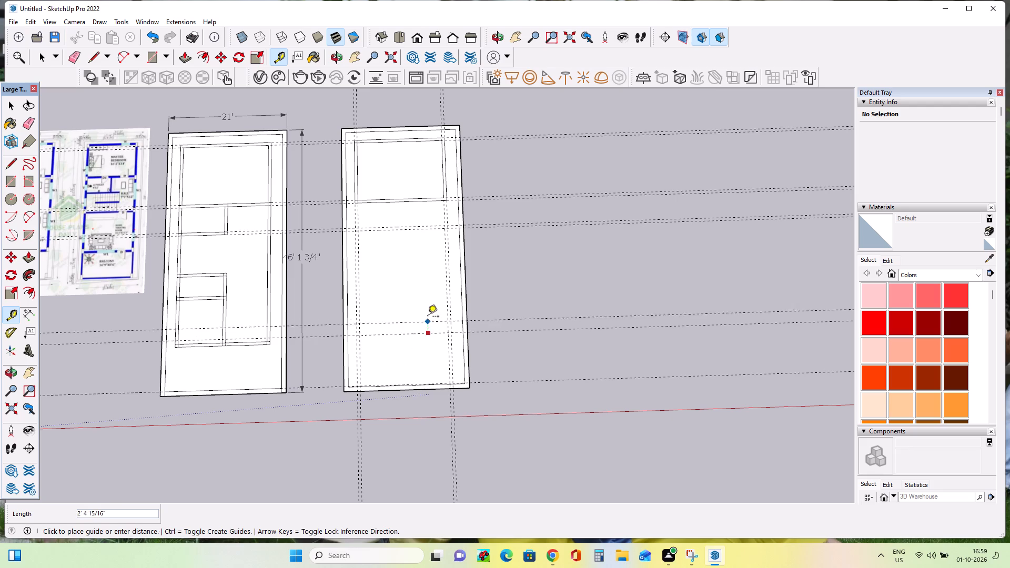
scroll(428, 317, "down", 2)
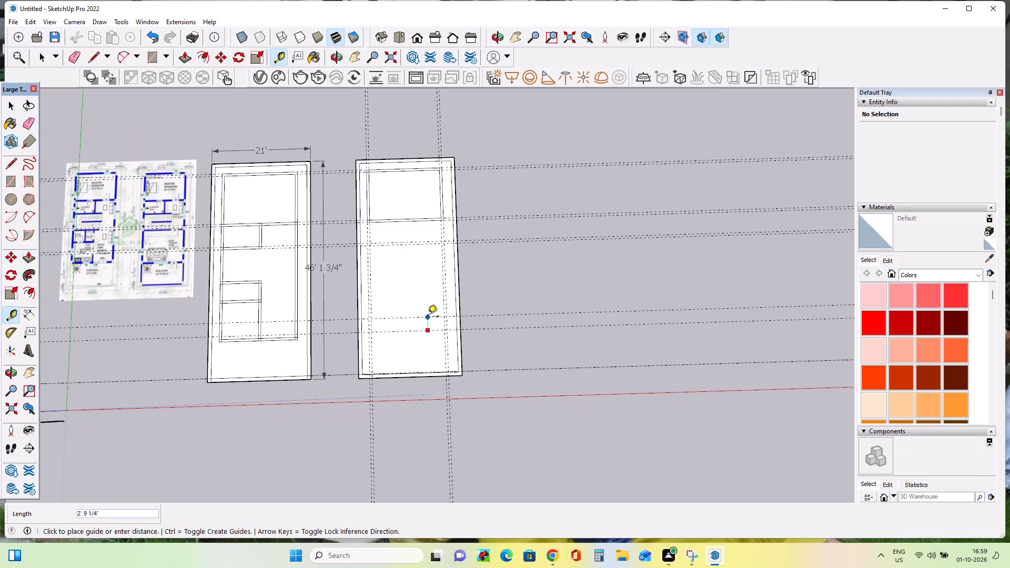
key("6")
key("shift+quotedbl")
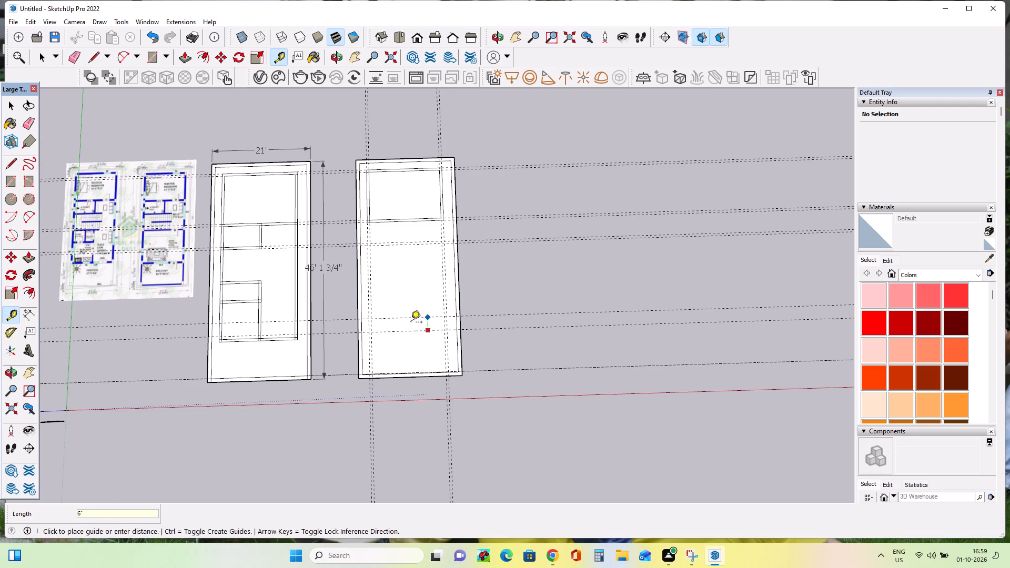
key("Return")
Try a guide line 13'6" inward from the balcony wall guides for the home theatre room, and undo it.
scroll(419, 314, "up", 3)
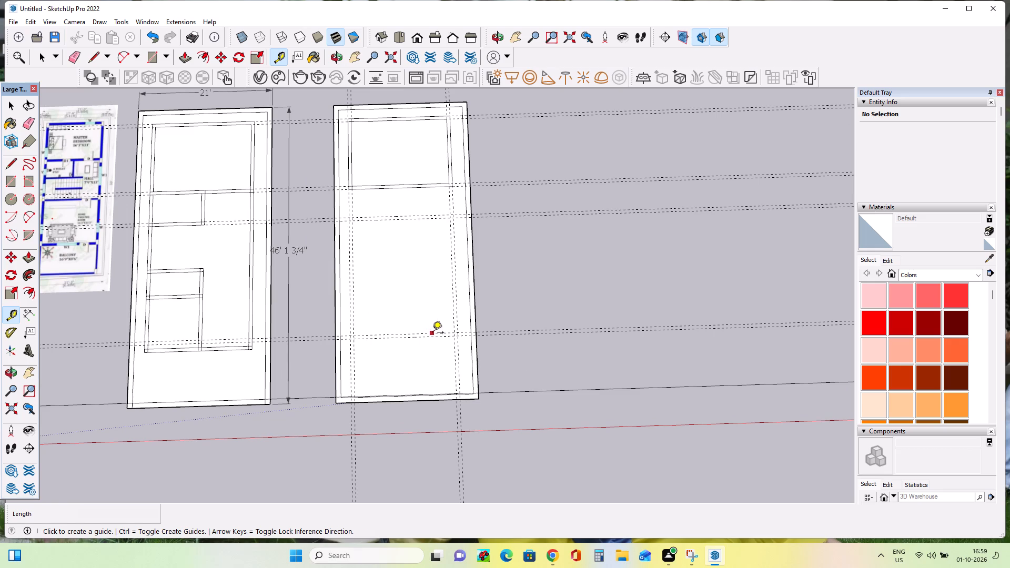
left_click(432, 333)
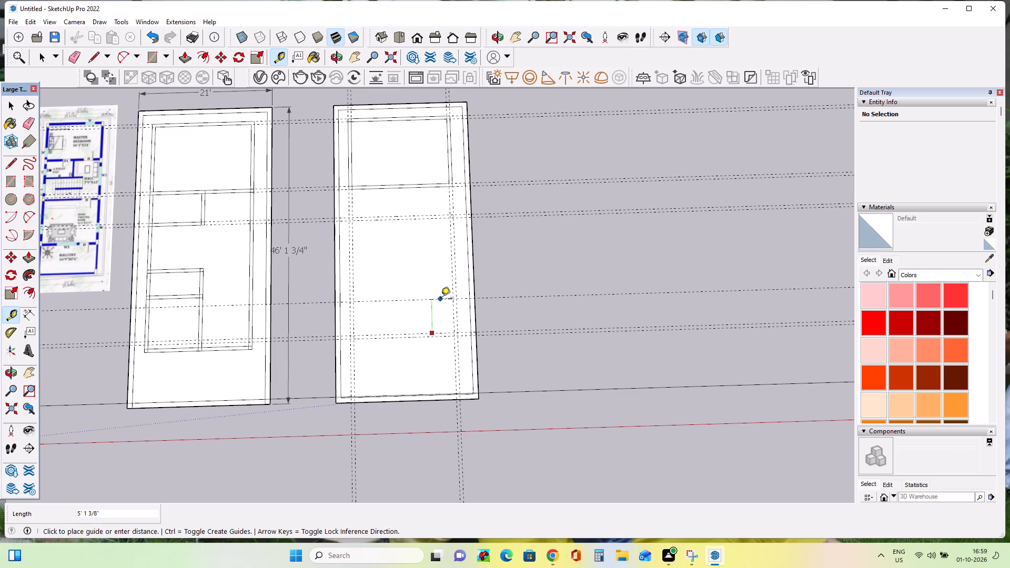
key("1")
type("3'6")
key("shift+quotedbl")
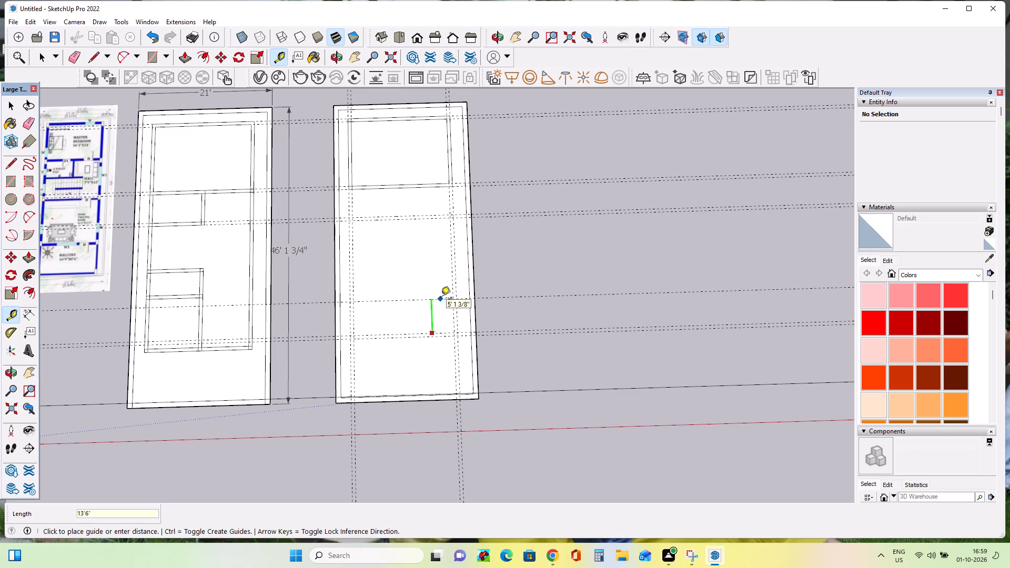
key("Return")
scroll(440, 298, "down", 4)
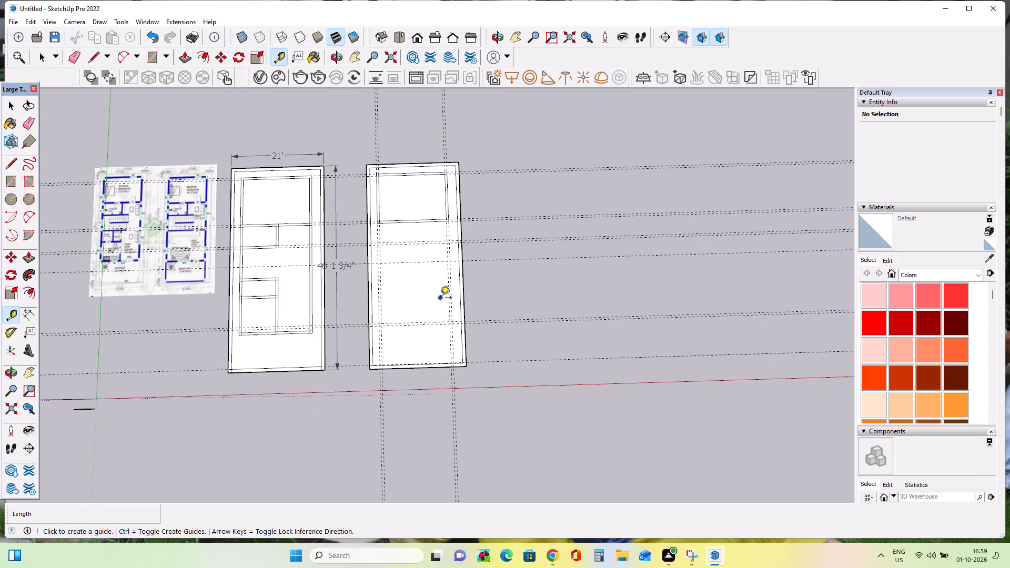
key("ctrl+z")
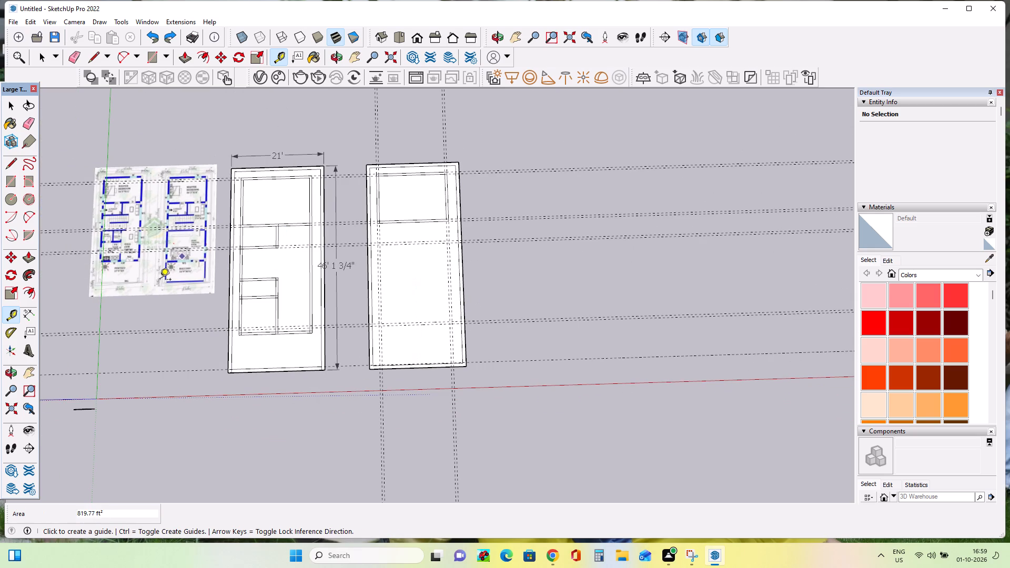
Compare the home theatre room's size and rear wall position on the upper floor plan with the ground floor layout.
scroll(187, 243, "up", 14)
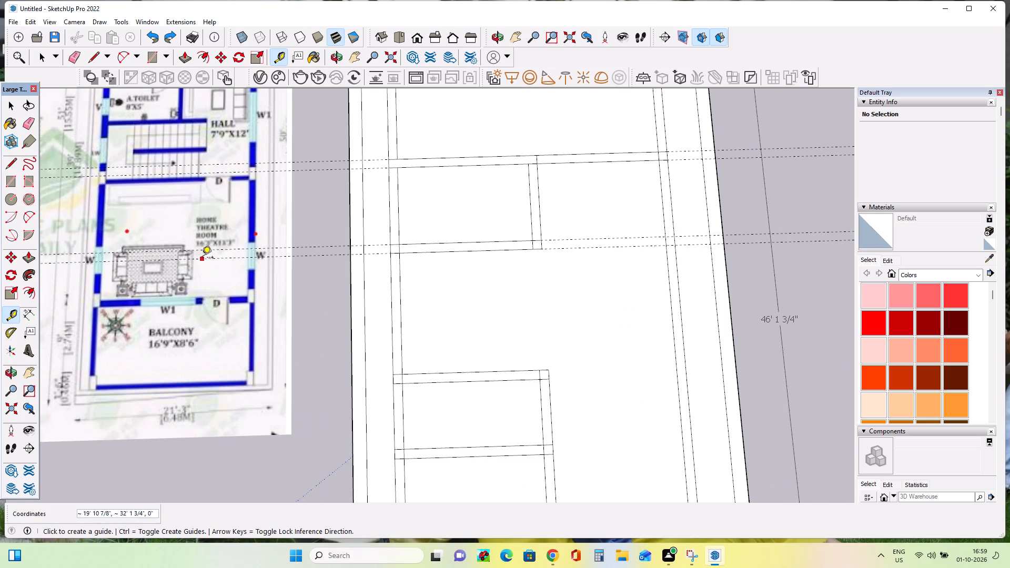
scroll(238, 260, "down", 4)
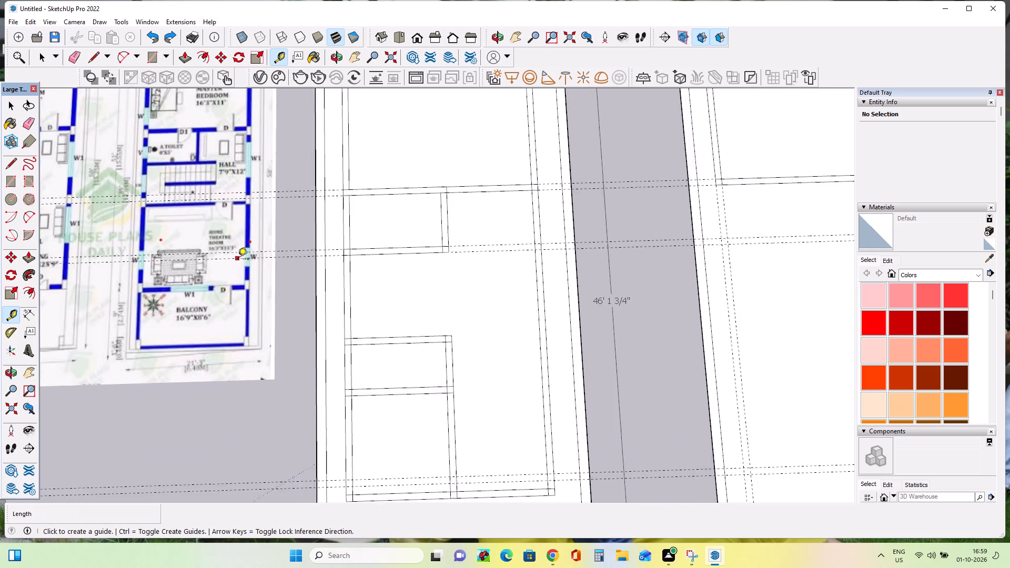
scroll(238, 260, "down", 4)
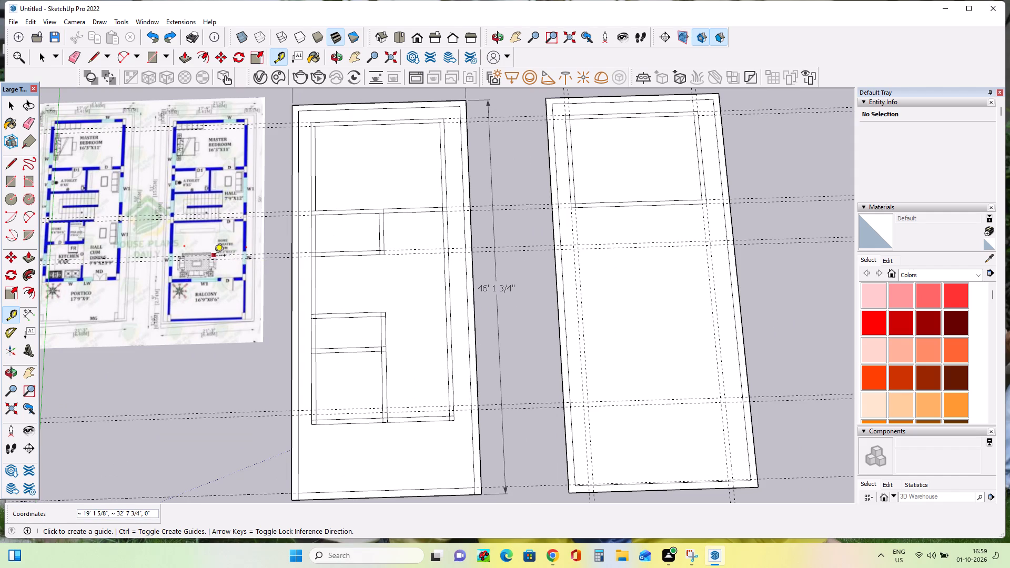
scroll(214, 256, "up", 17)
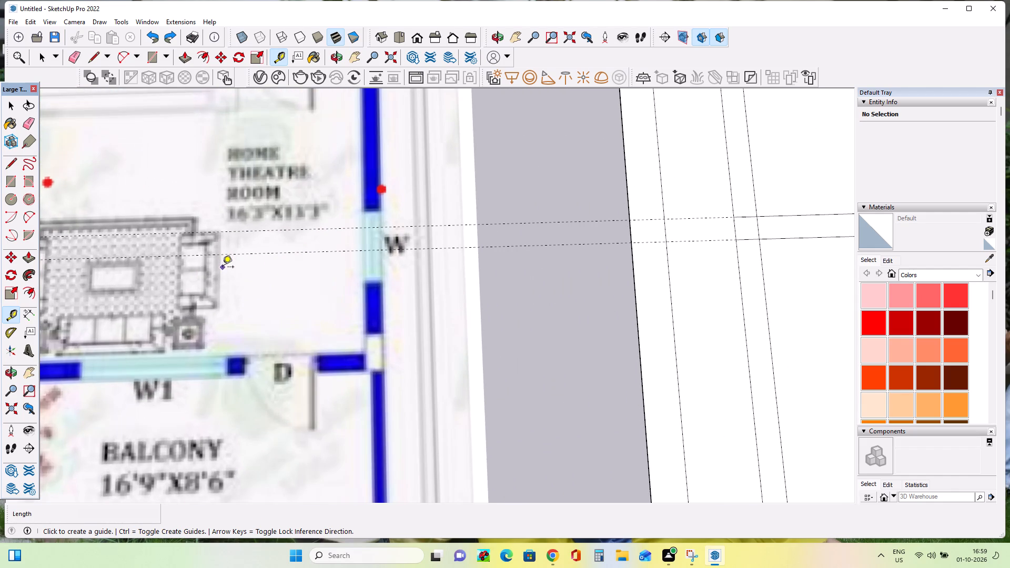
scroll(223, 268, "down", 20)
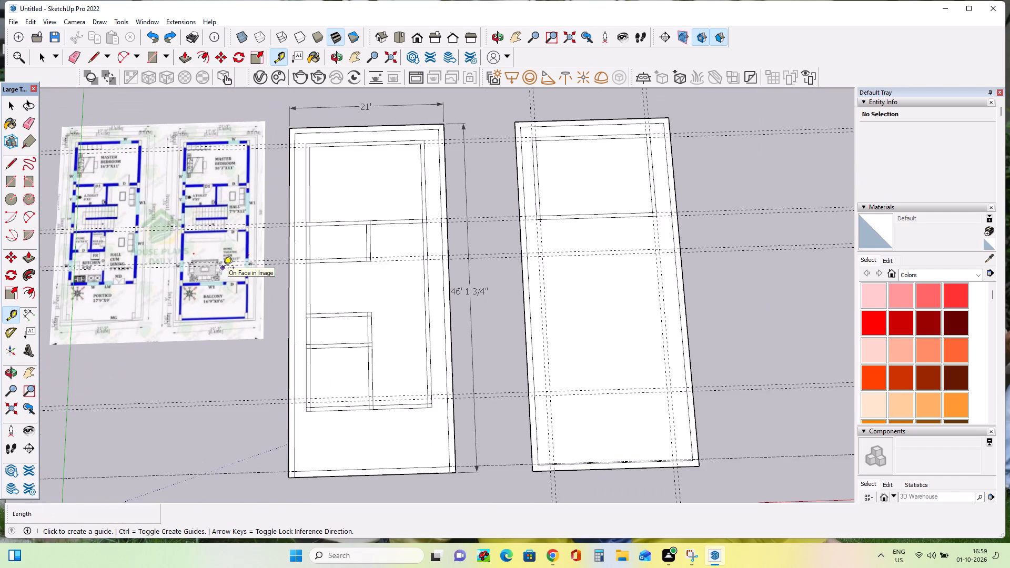
scroll(224, 269, "down", 1)
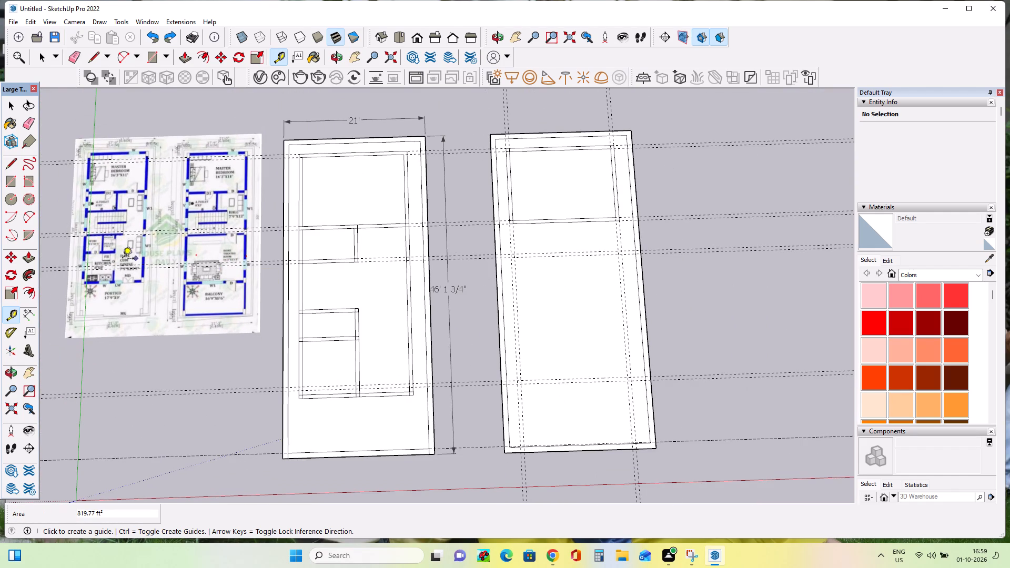
scroll(232, 246, "up", 4)
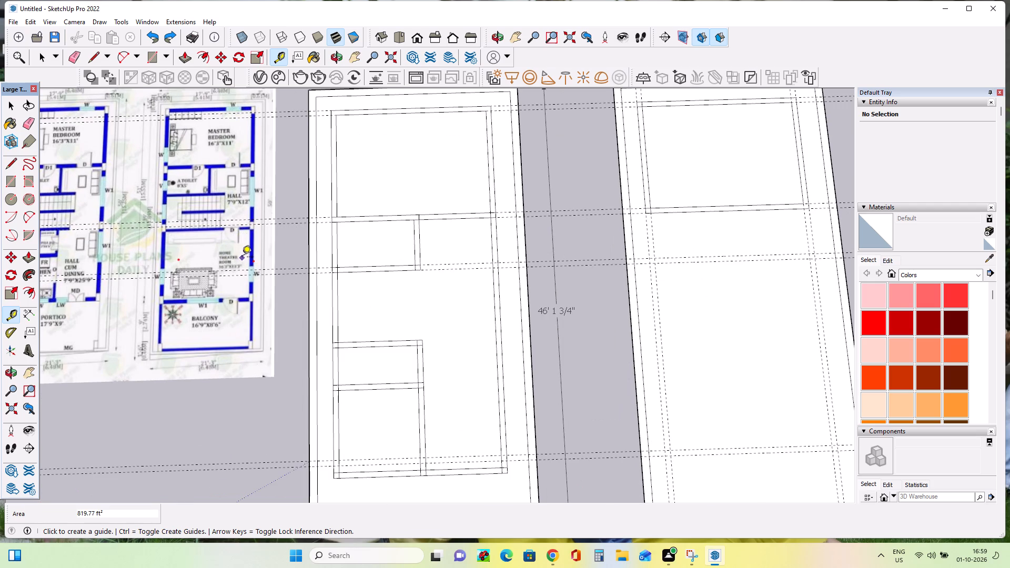
scroll(242, 258, "down", 3)
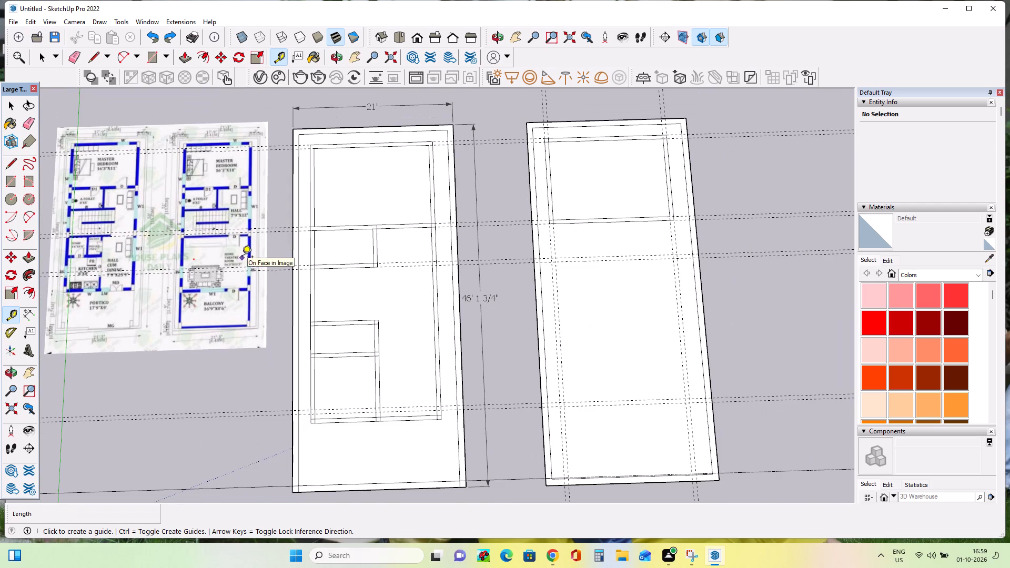
Place guide lines along both faces of the rear wall of the ground floor's small room behind the kitchen, extending across the second outline.
left_click(363, 321)
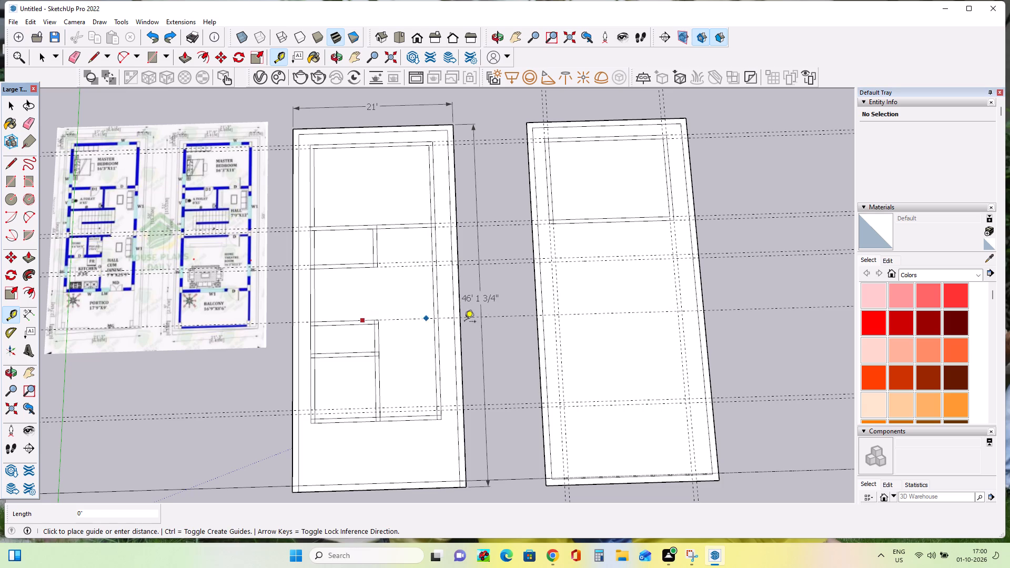
left_click(612, 321)
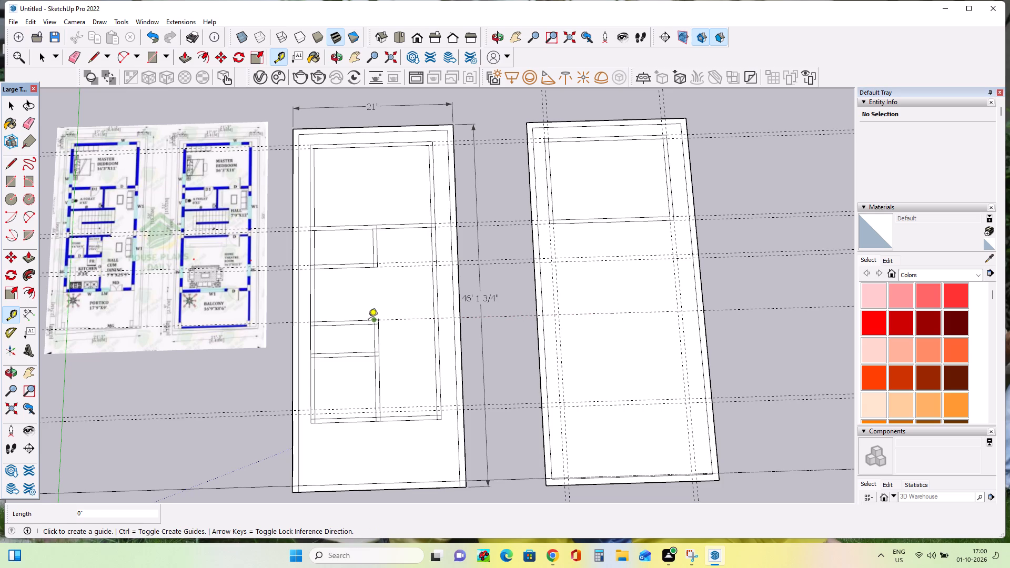
scroll(381, 330, "up", 4)
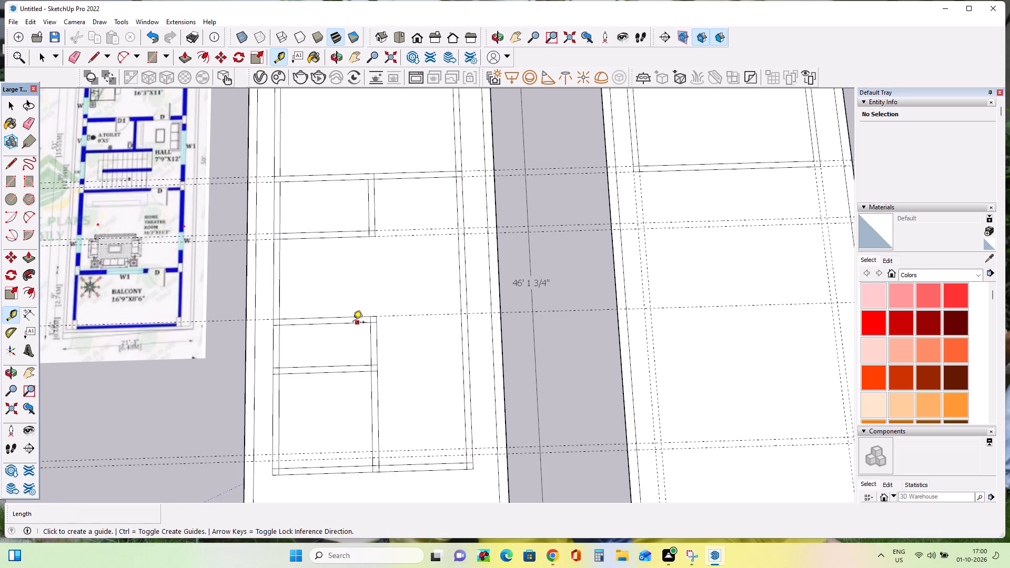
double_click(353, 323)
scroll(509, 331, "down", 7)
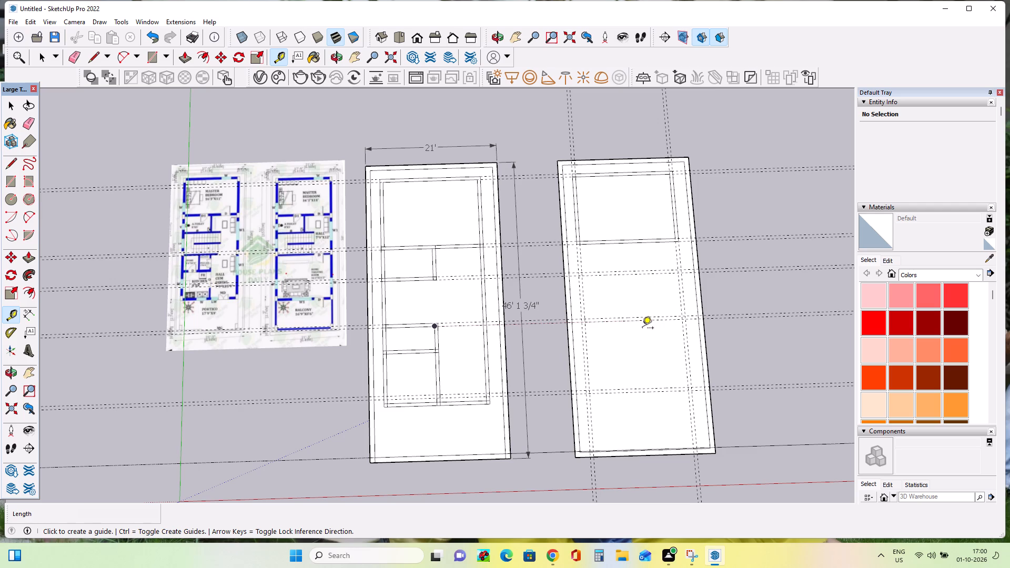
Place a guide line 8' inward from the second outline's left side wall inner guide, with another guide 6" back toward that wall.
scroll(642, 329, "up", 3)
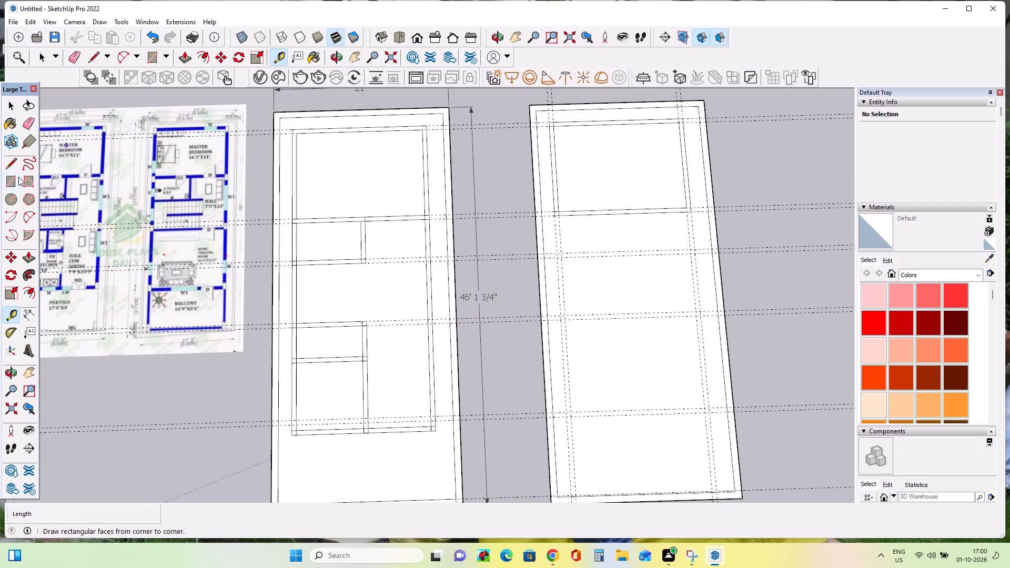
left_click(11, 179)
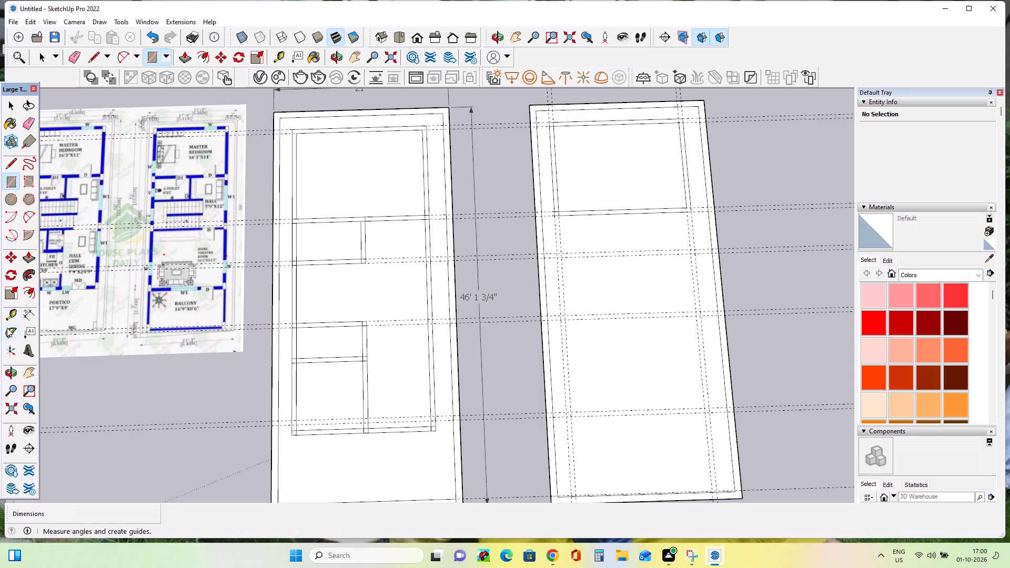
left_click(12, 309)
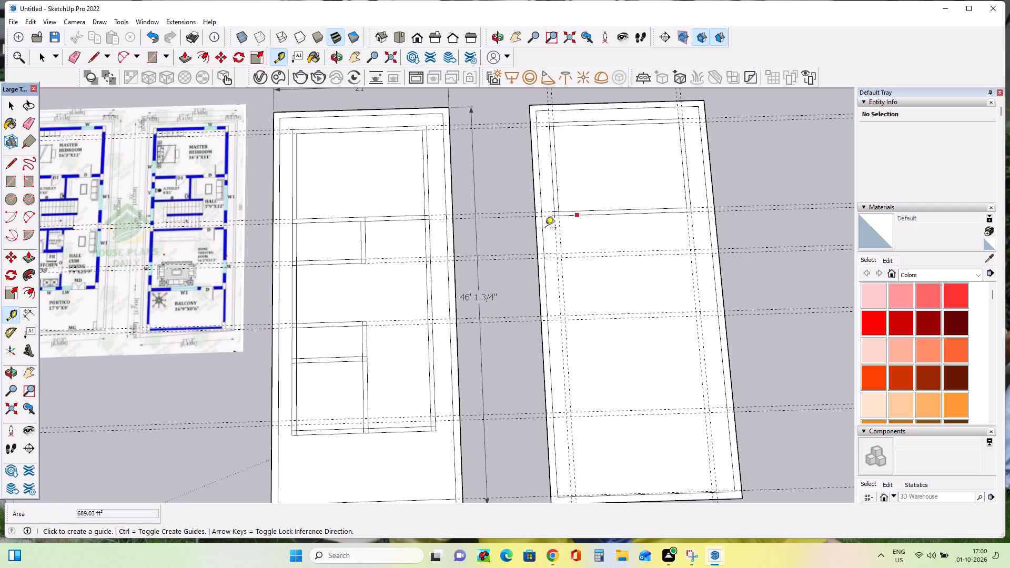
left_click(560, 236)
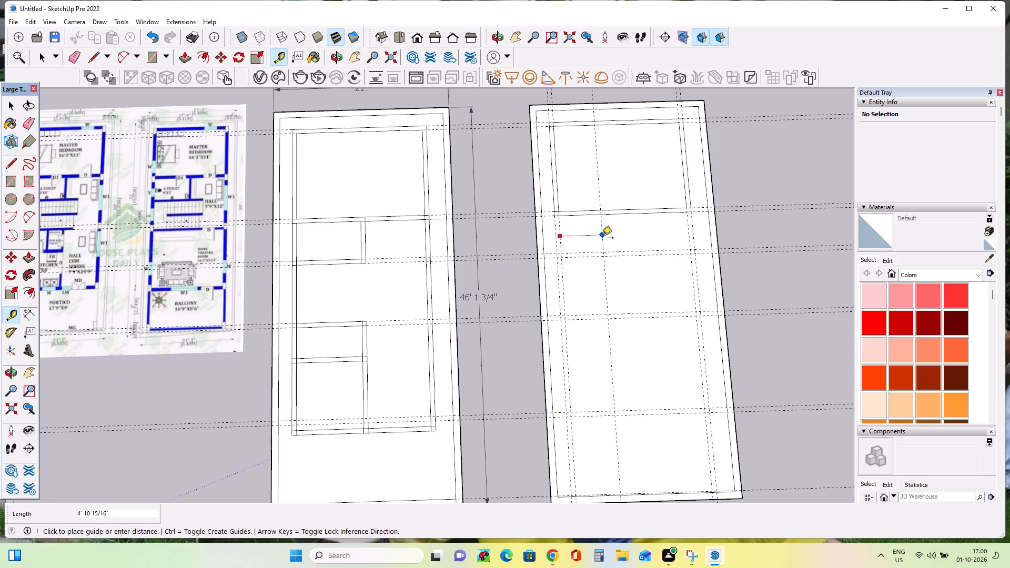
type("8'")
key("Return")
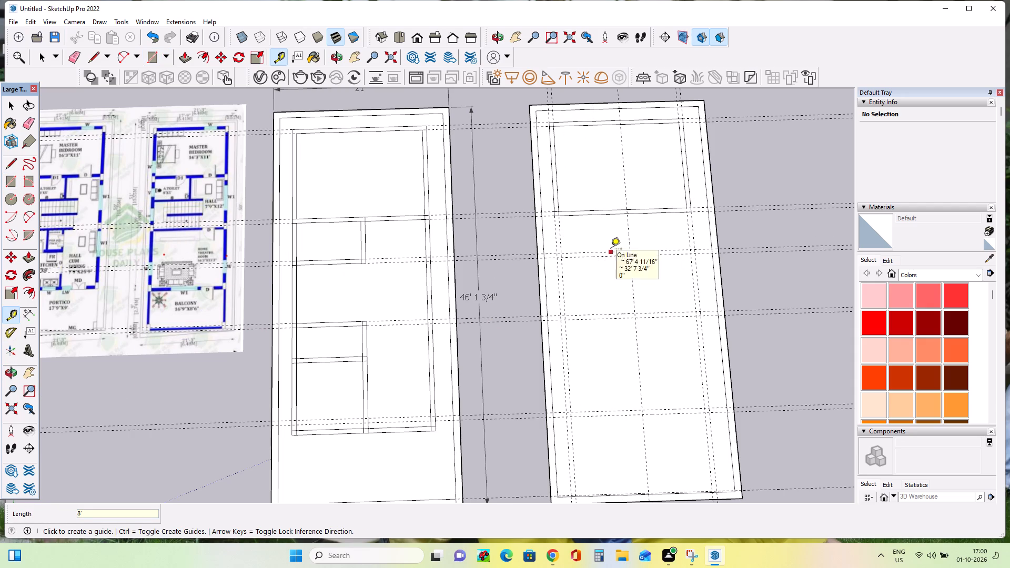
left_click(628, 235)
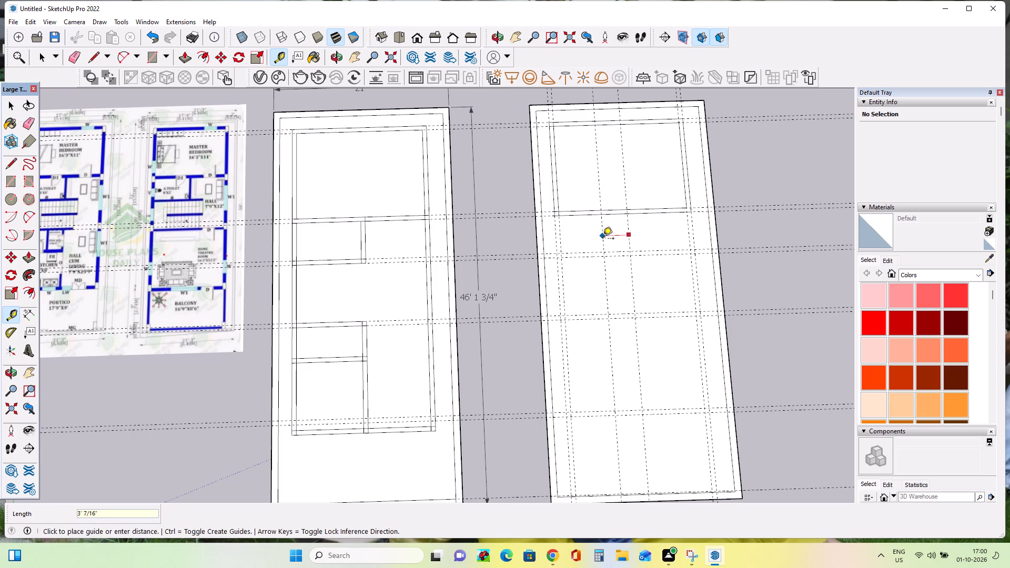
type("6\"")
key("Return")
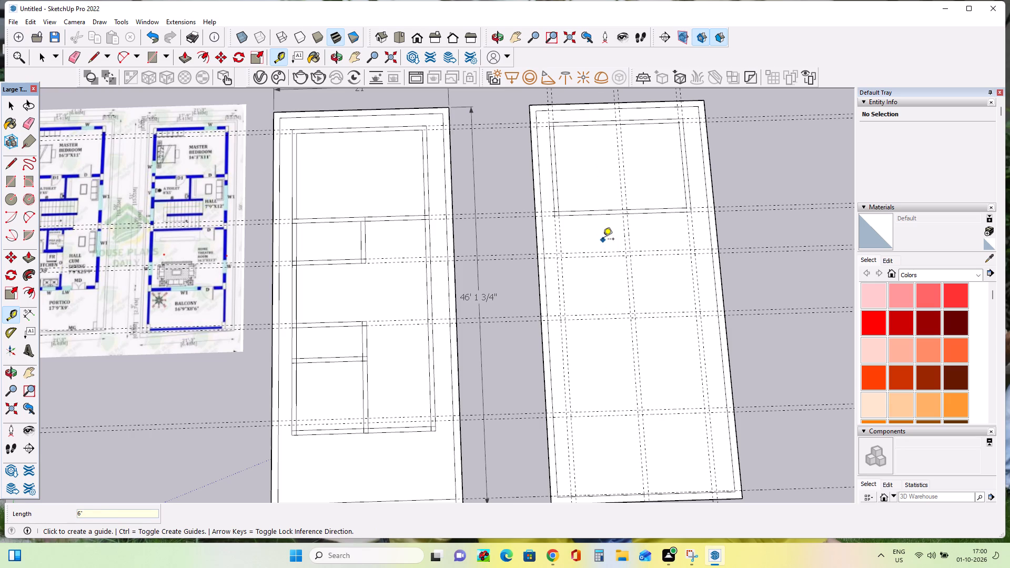
Draw the upper floor toilet's wall rectangles below the bedroom, 8'6" by 5' outside and 7'6" by 4'6" inside, along the guides.
left_click(17, 177)
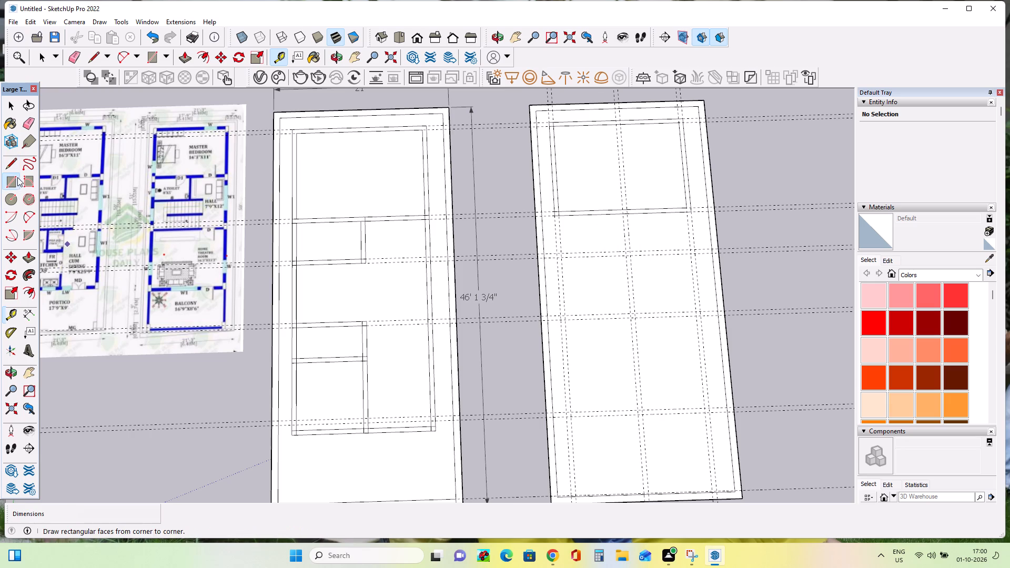
scroll(574, 247, "up", 4)
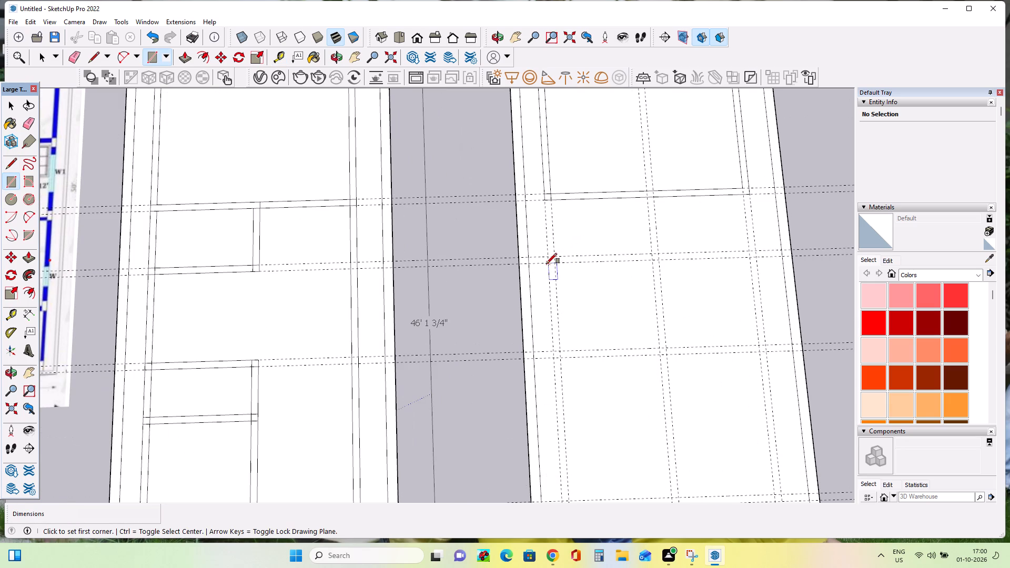
left_click(547, 263)
left_click(652, 198)
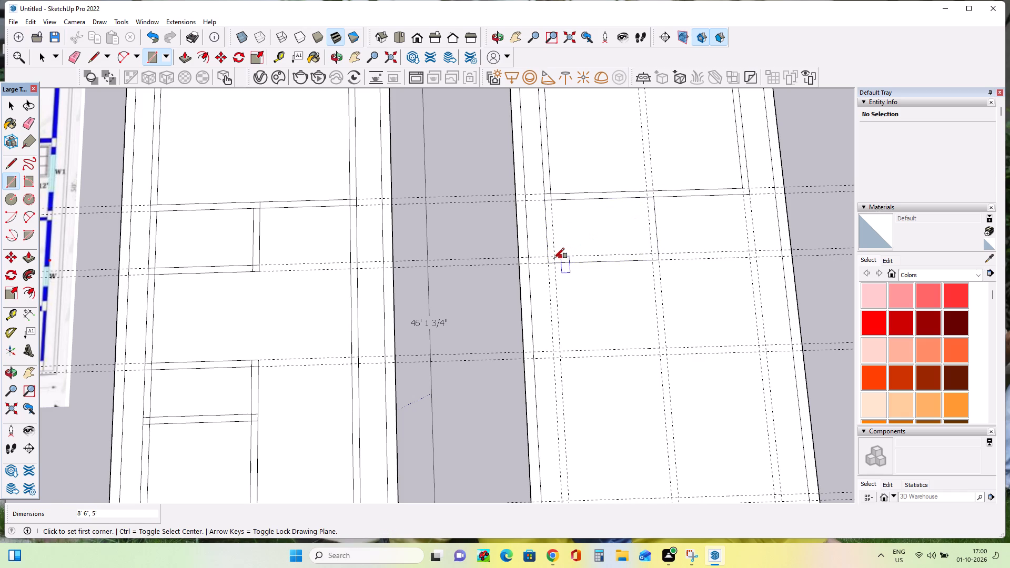
left_click(548, 256)
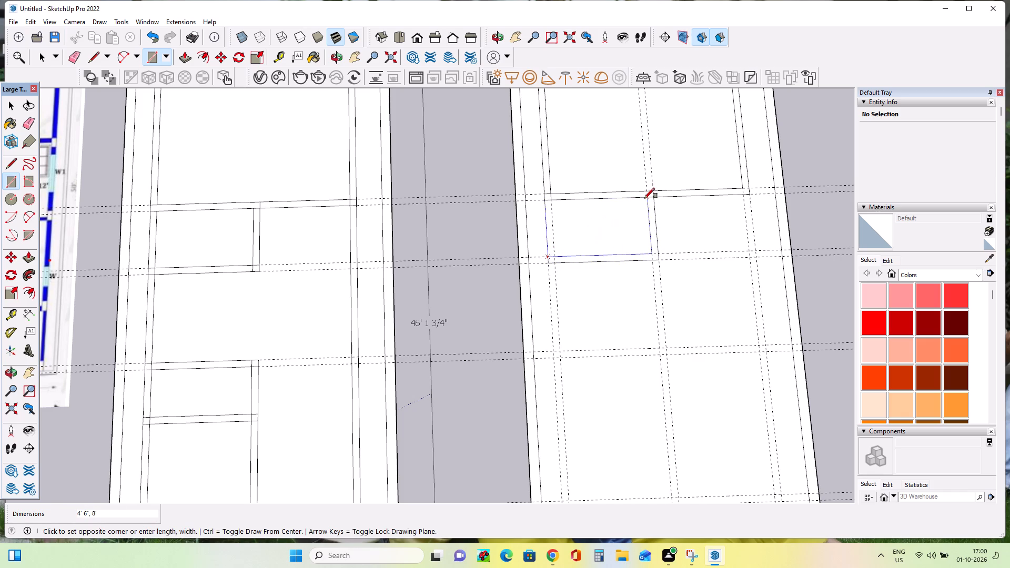
double_click(644, 198)
left_click(553, 201)
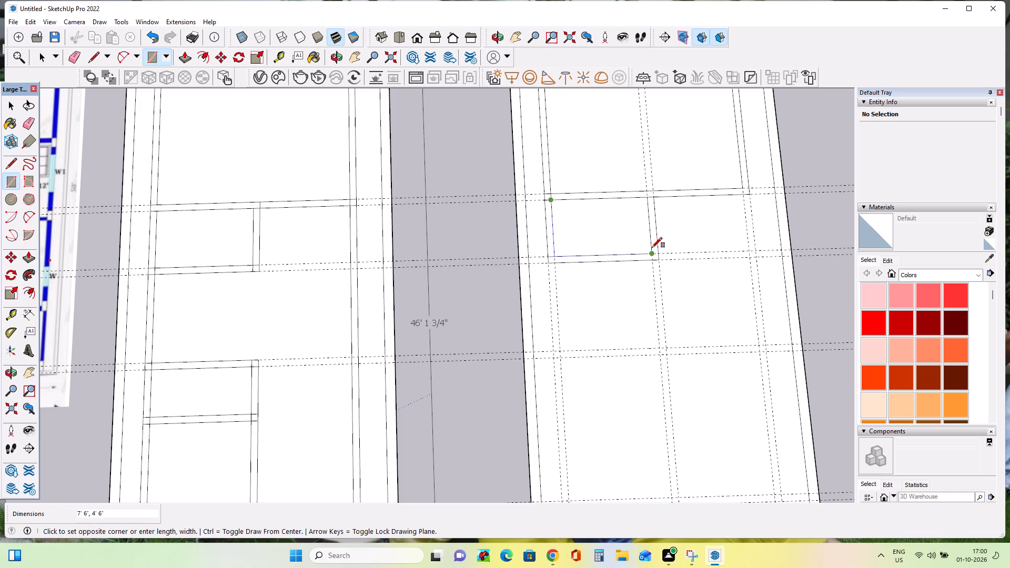
left_click(651, 251)
scroll(659, 280, "down", 3)
scroll(659, 278, "up", 4)
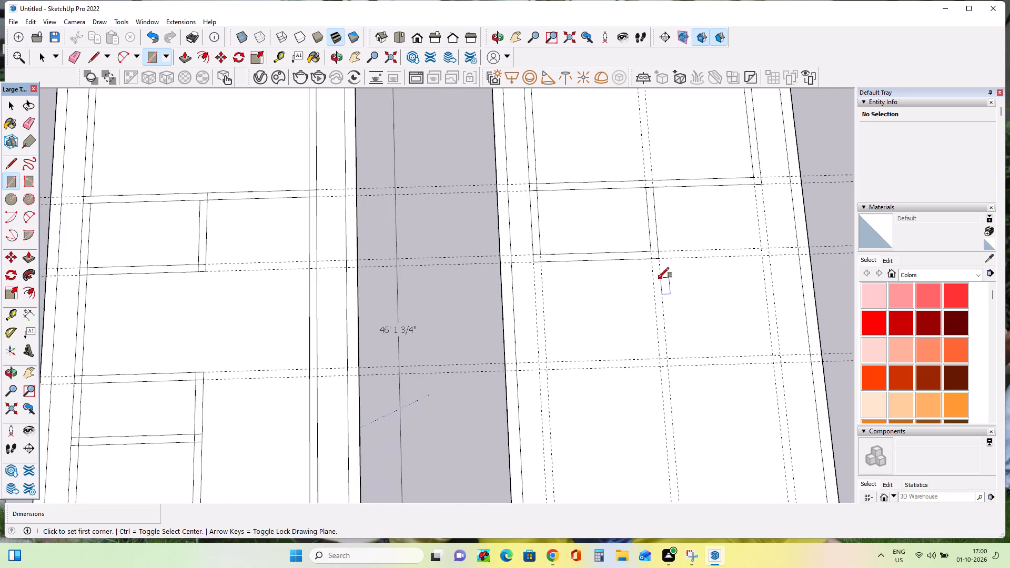
scroll(659, 273, "up", 3)
left_click(659, 244)
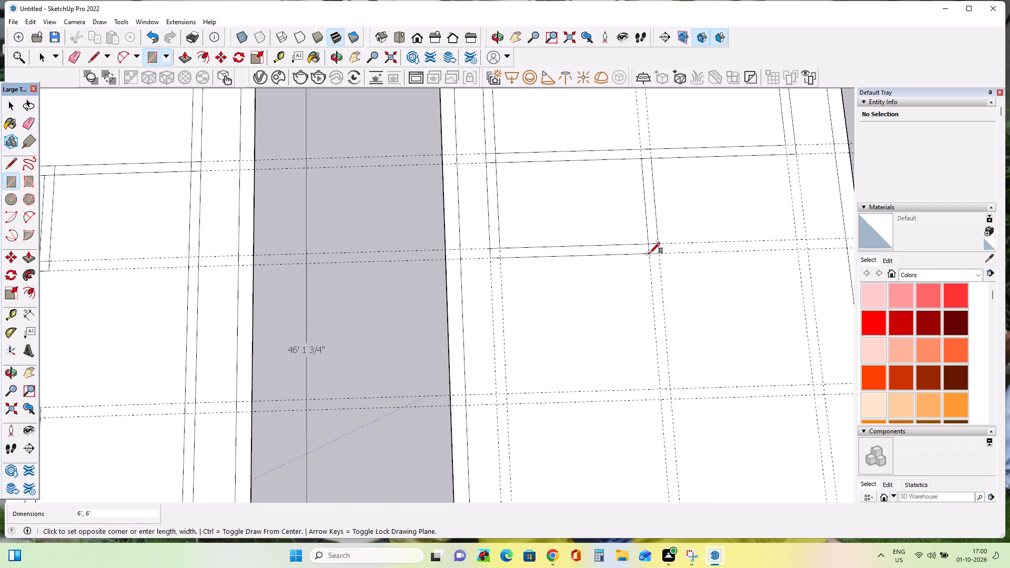
left_click(650, 253)
Draw wall rectangles along the guides for the left half of the home theatre, about 11'4 11/16" by 8'6" outside and 10'4 11/16" by 7'6" inside.
scroll(621, 327, "down", 10)
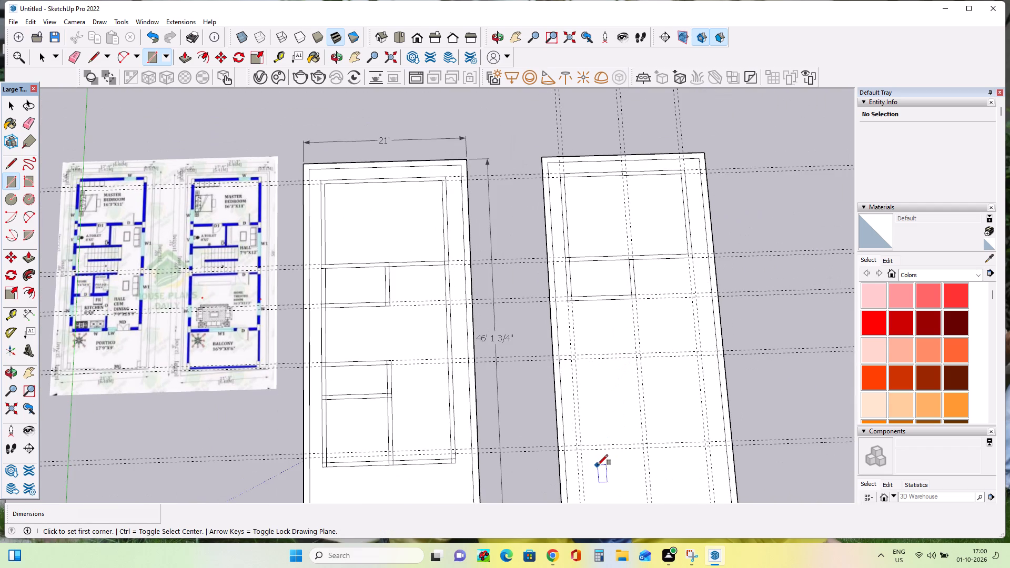
scroll(570, 464, "up", 2)
scroll(575, 461, "down", 4)
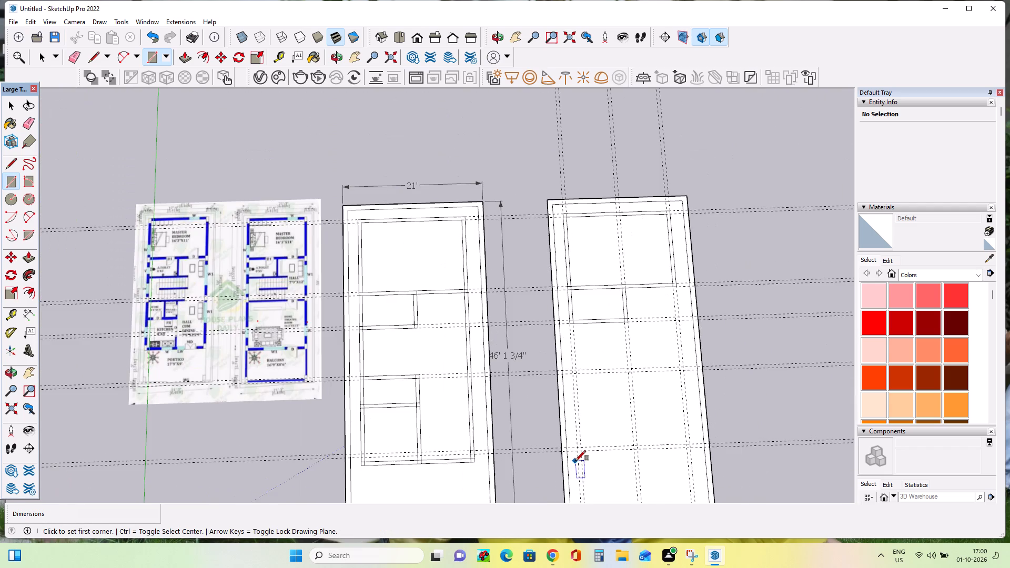
scroll(578, 451, "up", 8)
double_click(578, 450)
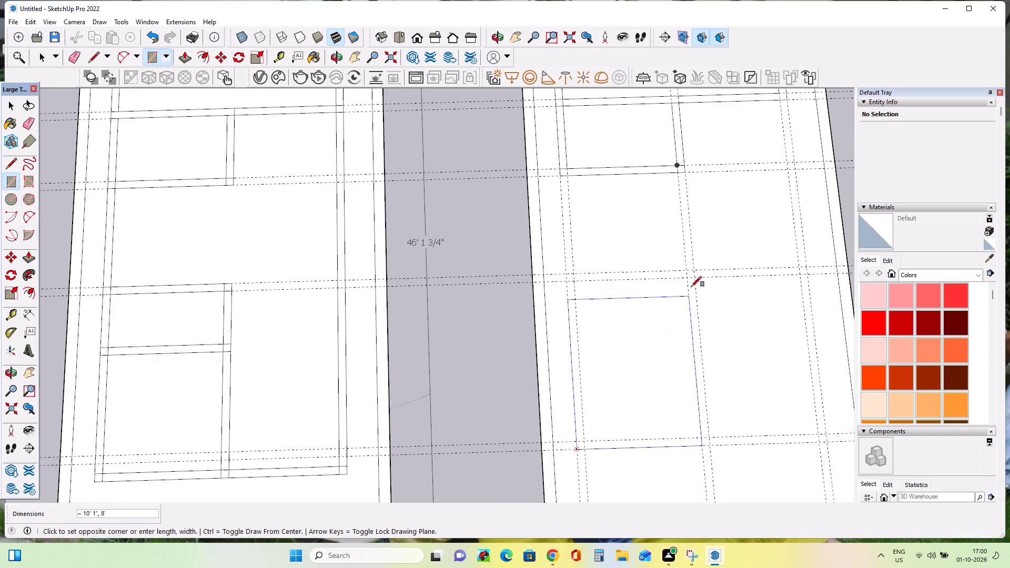
double_click(698, 279)
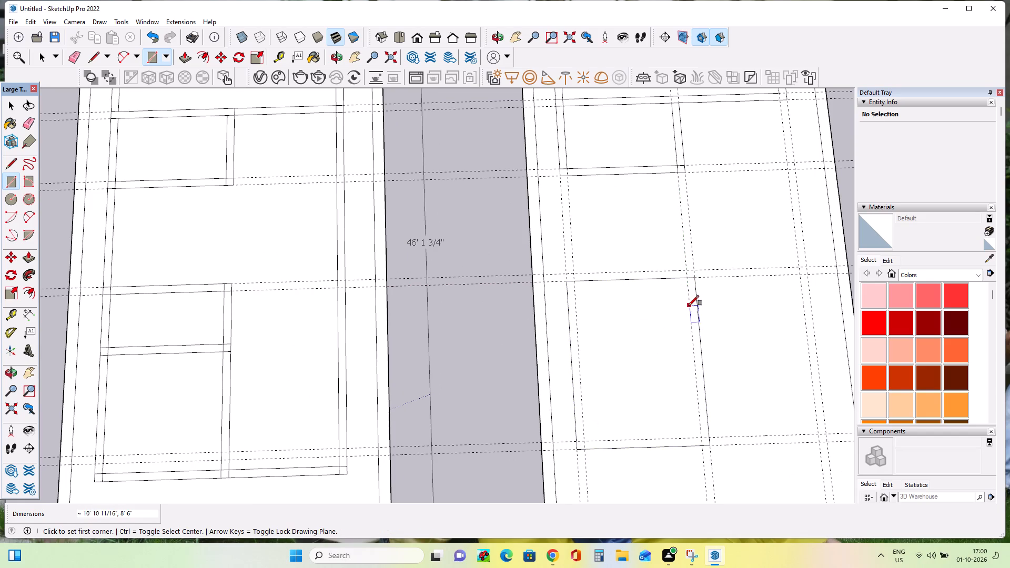
left_click(565, 276)
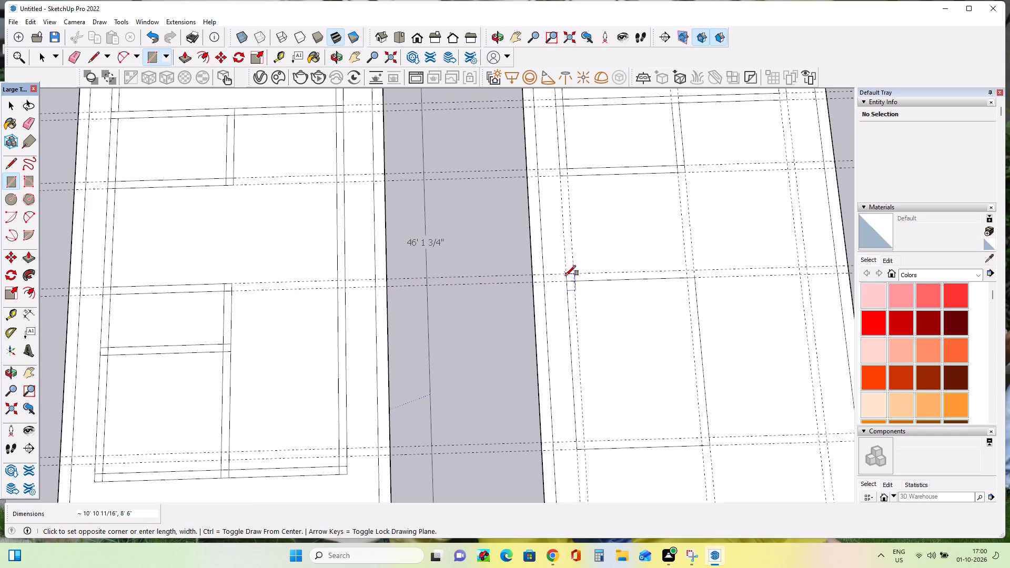
left_click(711, 444)
left_click(709, 435)
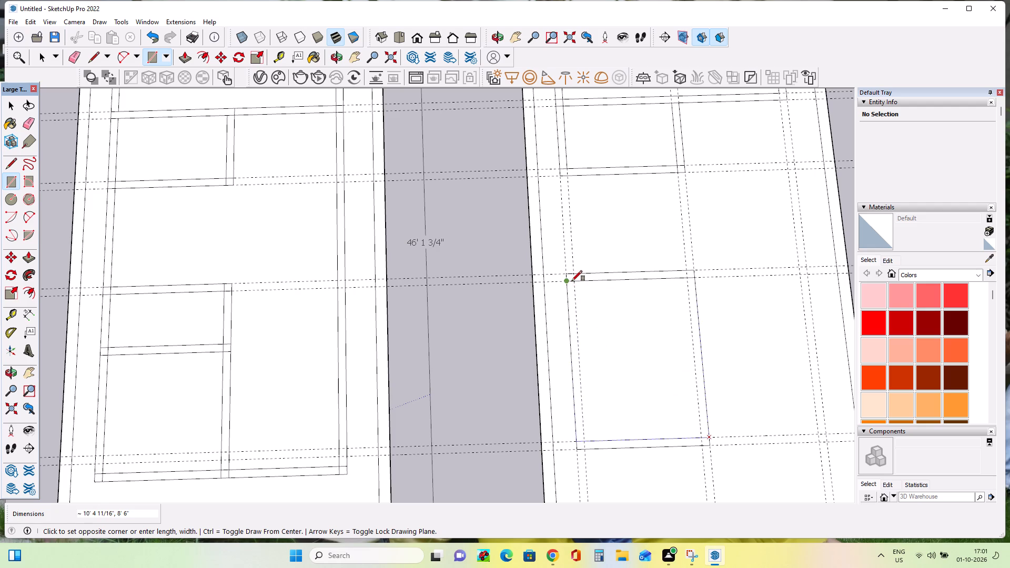
double_click(576, 274)
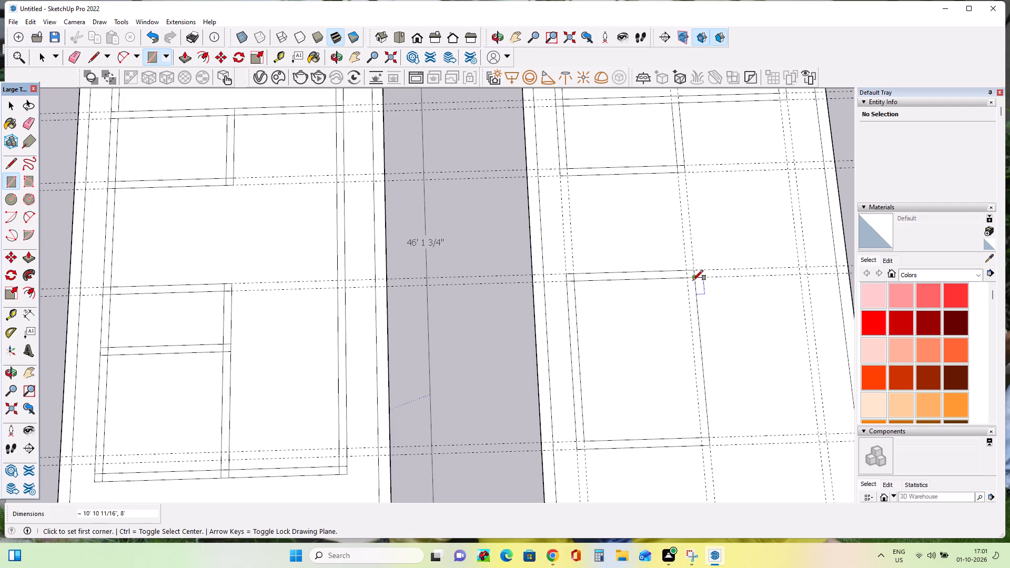
left_click(685, 277)
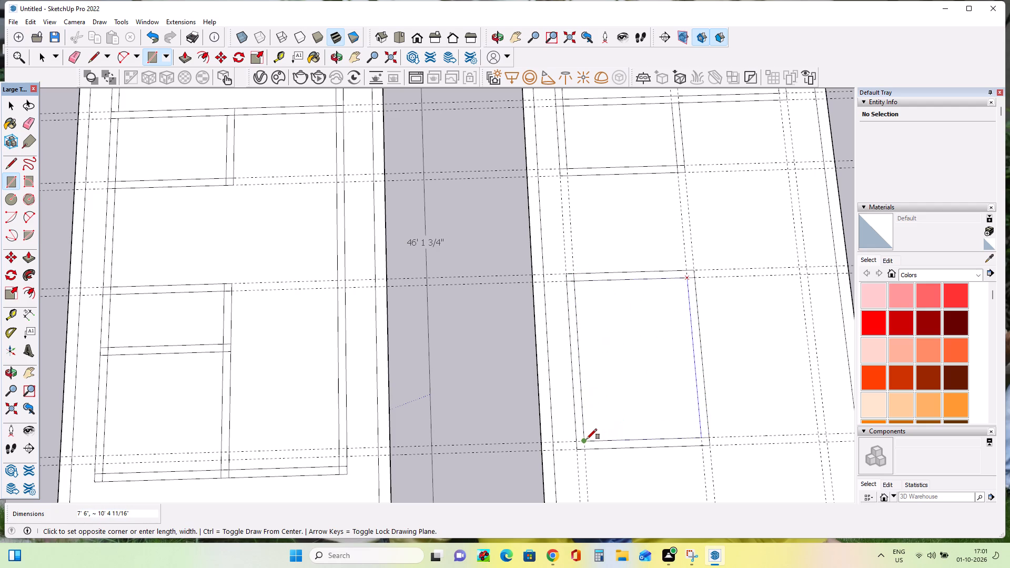
double_click(574, 440)
Draw wall rectangles along the guides for the right half of the home theatre, about 11'4 11/16" by 8' outside and 10'4 11/16" by 7' inside.
scroll(638, 456, "down", 9)
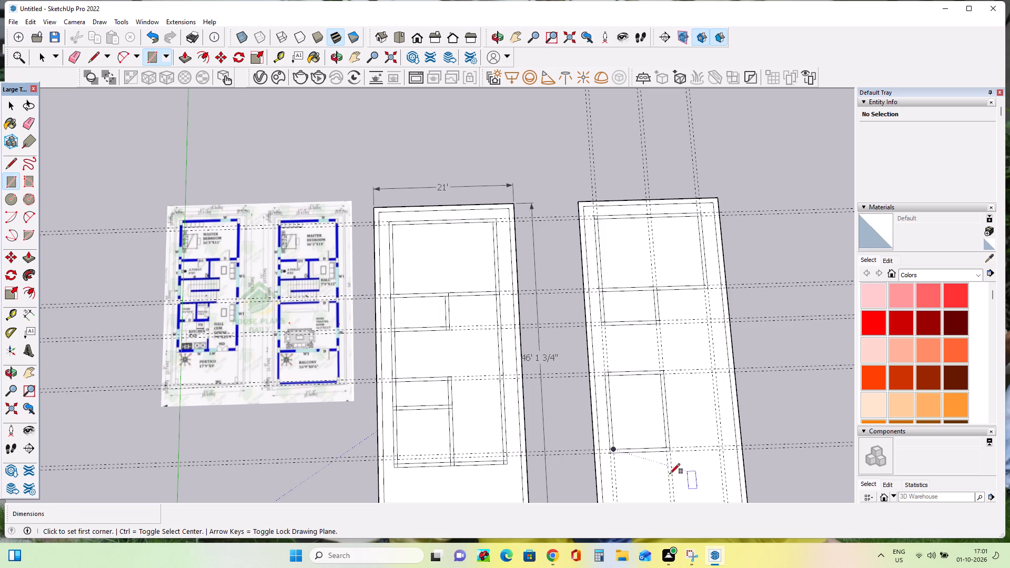
scroll(723, 456, "up", 7)
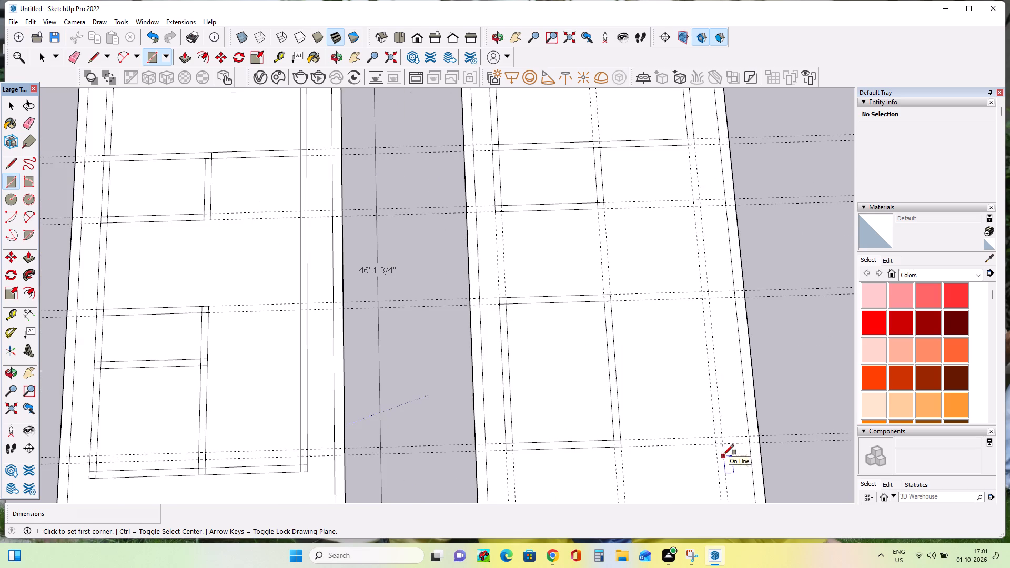
left_click(724, 442)
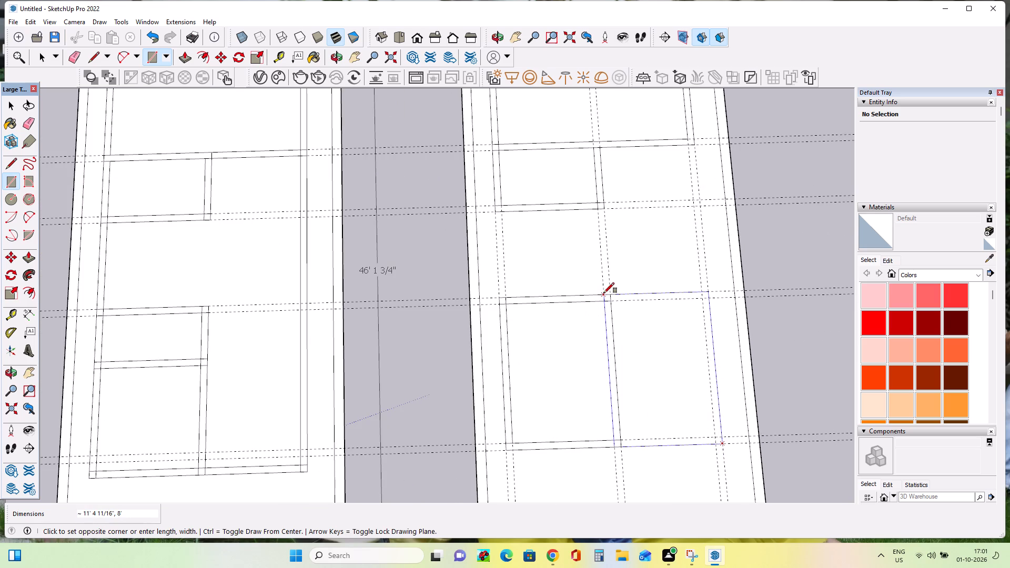
left_click(604, 293)
left_click(610, 295)
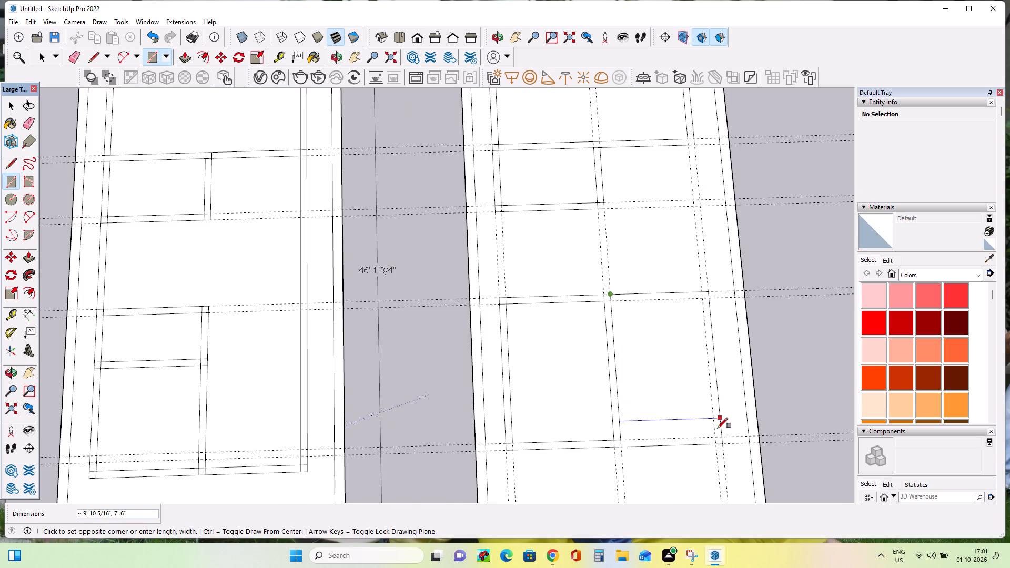
double_click(716, 440)
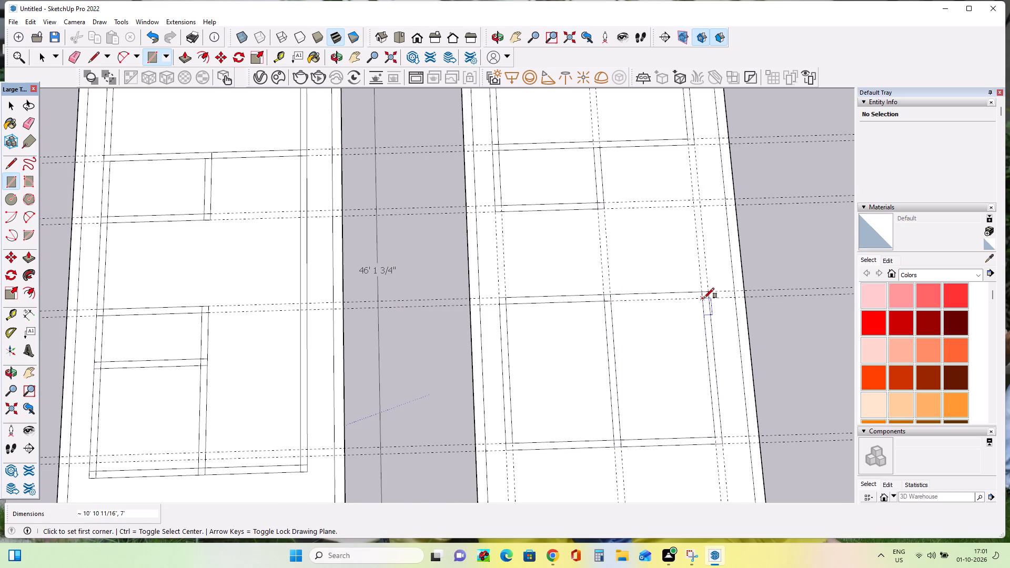
left_click(704, 298)
double_click(624, 442)
Erase the middle partition lines and guides running through the home theatre to make it one room.
scroll(674, 387, "down", 8)
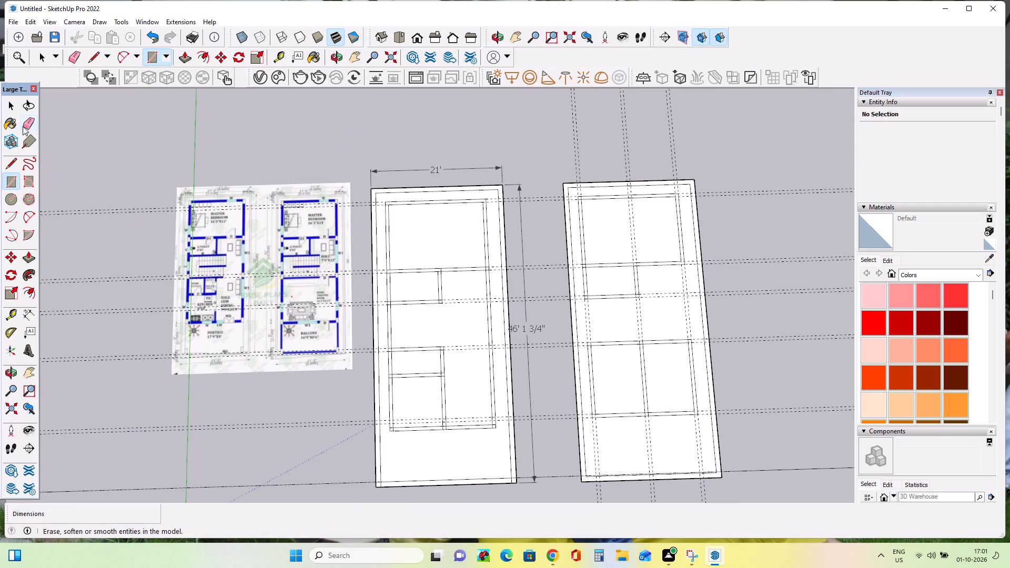
left_click(23, 126)
left_click(652, 361)
left_click(625, 387)
left_click(655, 370)
left_click(640, 392)
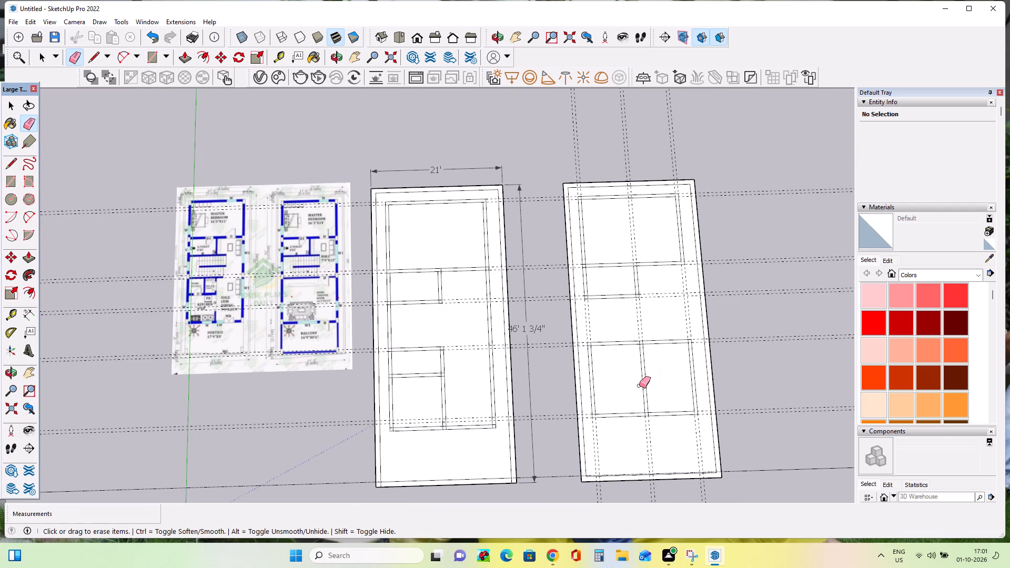
left_click(647, 374)
left_click(631, 388)
left_click(650, 374)
left_click(647, 378)
left_click(640, 384)
Erase the short leftover partition lines inside the upper and lower walls of the upper floor's home theatre.
scroll(658, 433, "up", 4)
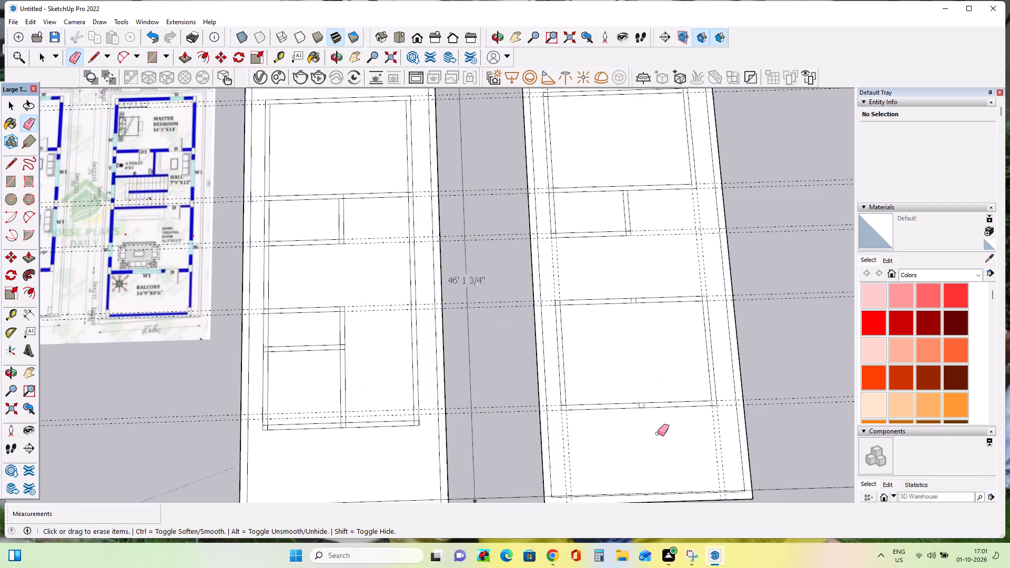
scroll(658, 433, "up", 4)
scroll(643, 393, "up", 8)
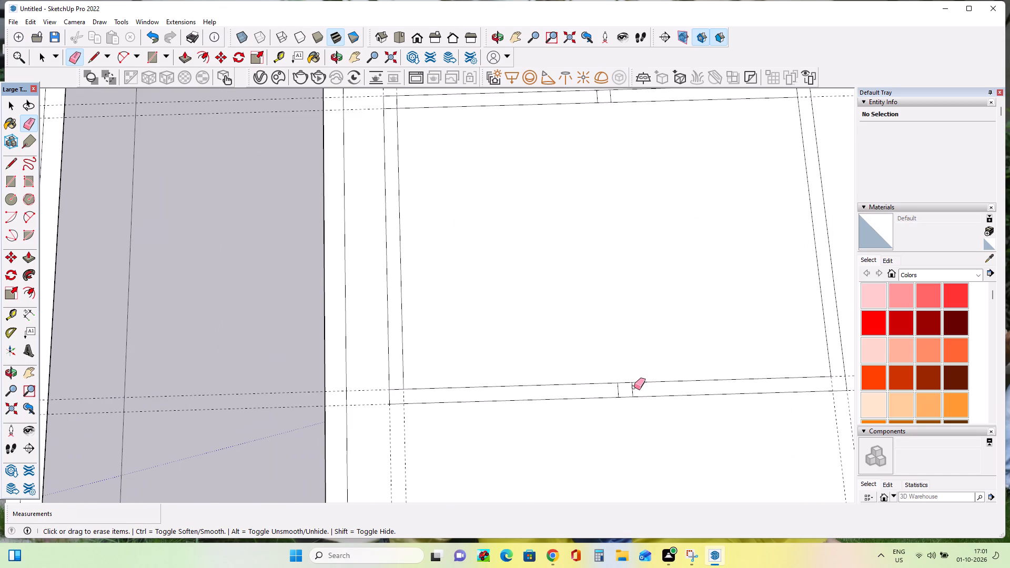
left_click(633, 387)
left_click(631, 388)
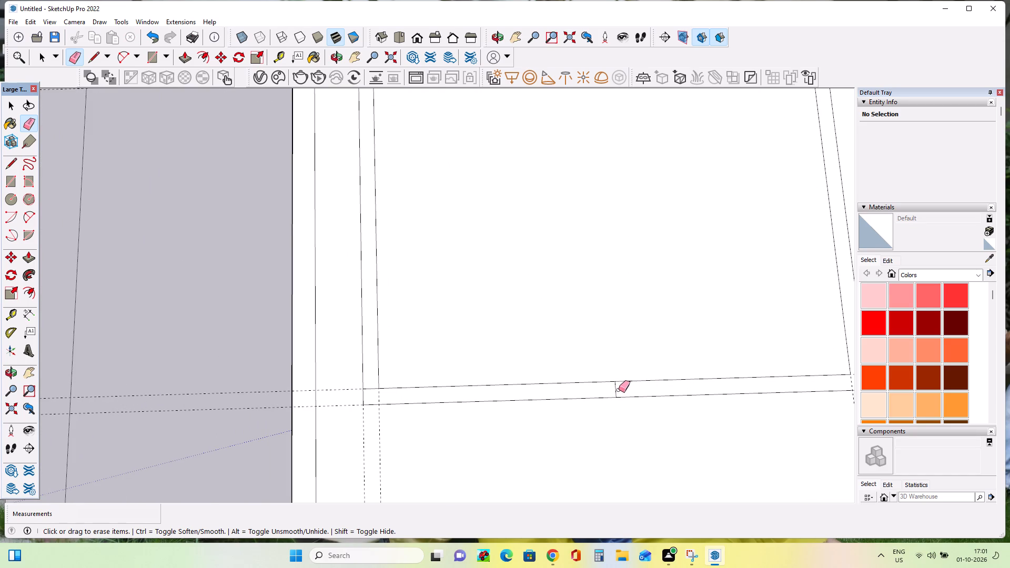
double_click(617, 390)
scroll(534, 271, "down", 7)
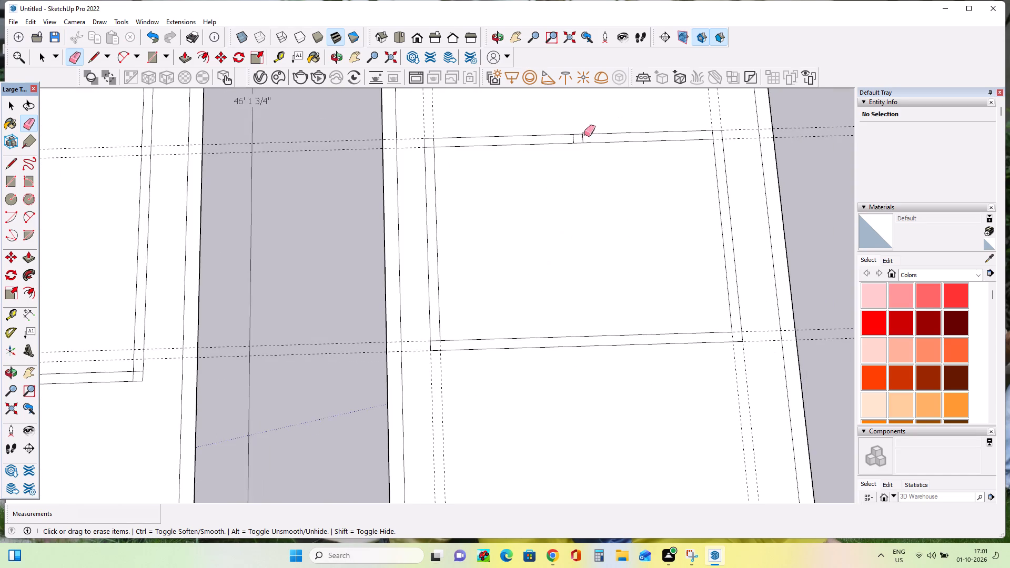
scroll(584, 137, "up", 10)
left_click(572, 166)
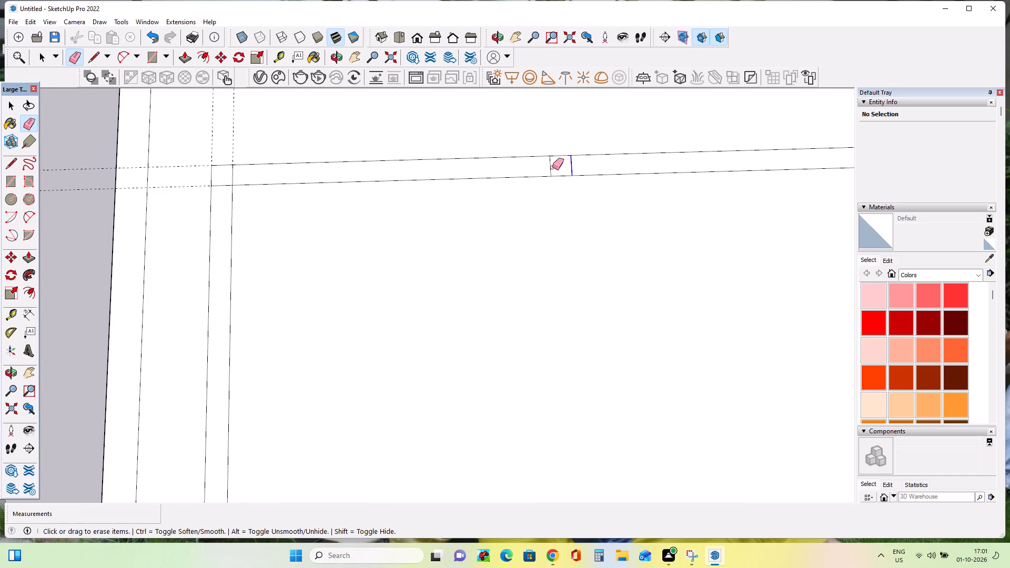
left_click(552, 167)
left_click(549, 168)
double_click(552, 171)
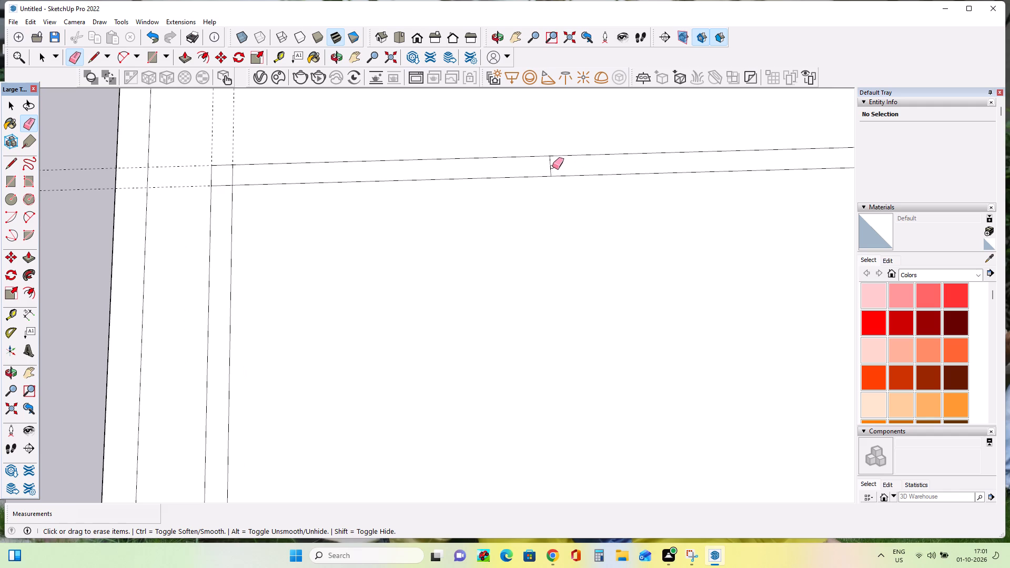
left_click(552, 167)
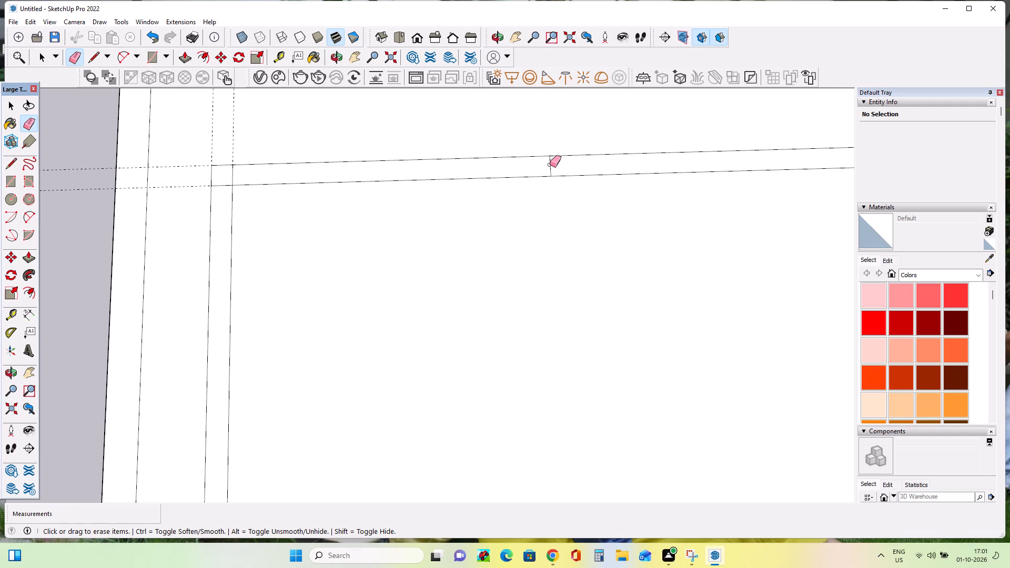
left_click(552, 166)
double_click(550, 166)
Draw side wall rectangles above the home theatre along the guides, about 7'3 1/8" long on the toilet side and 12'3 1/8" on the hall side.
scroll(536, 265, "down", 13)
scroll(582, 424, "down", 5)
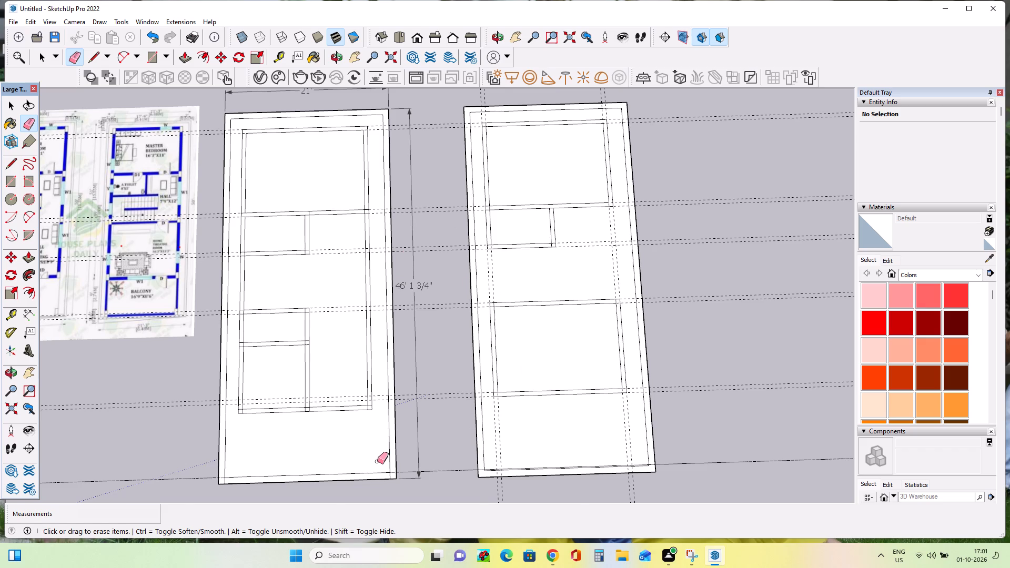
scroll(416, 412, "down", 3)
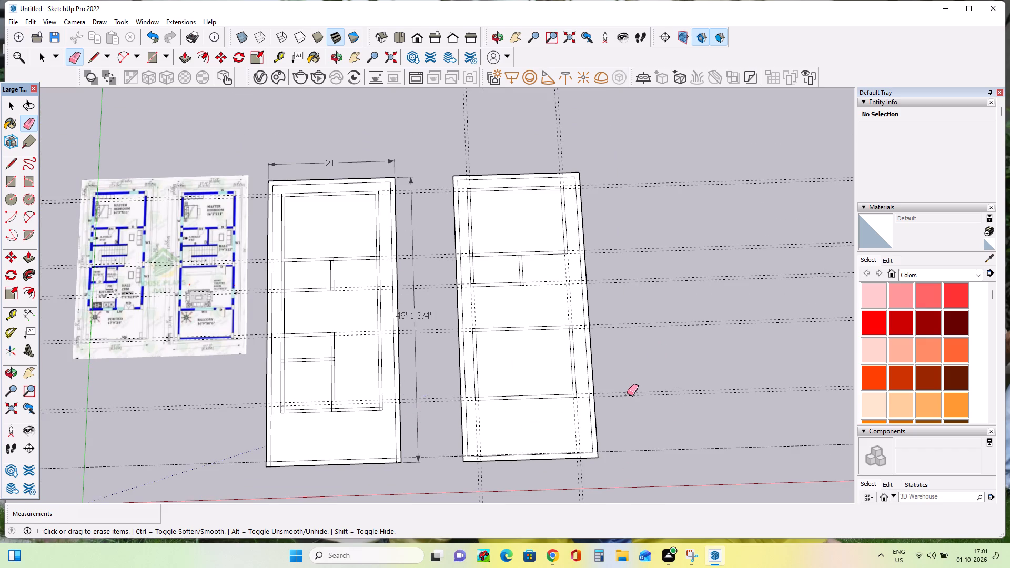
scroll(470, 327, "up", 3)
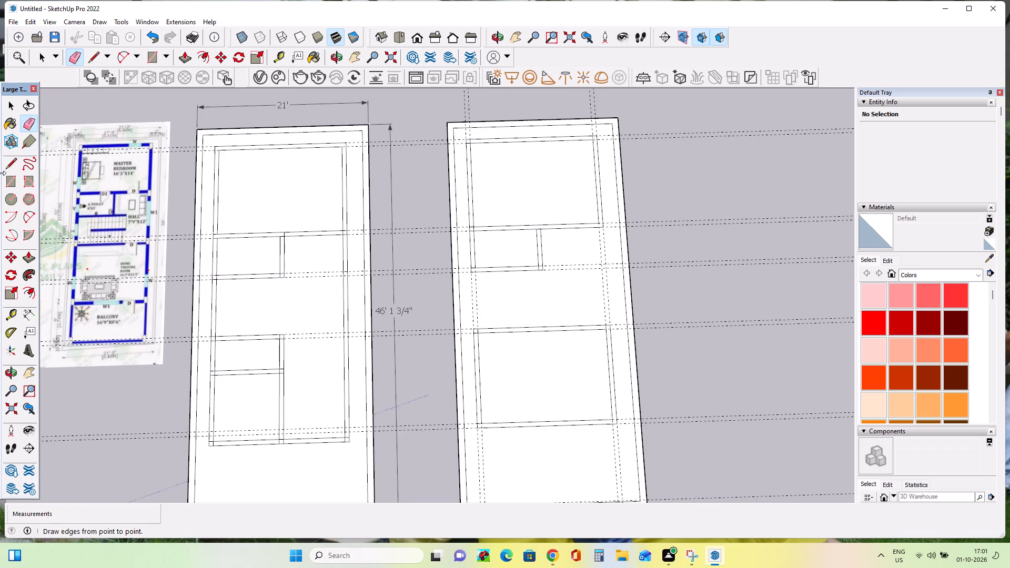
left_click(12, 178)
scroll(474, 336, "up", 4)
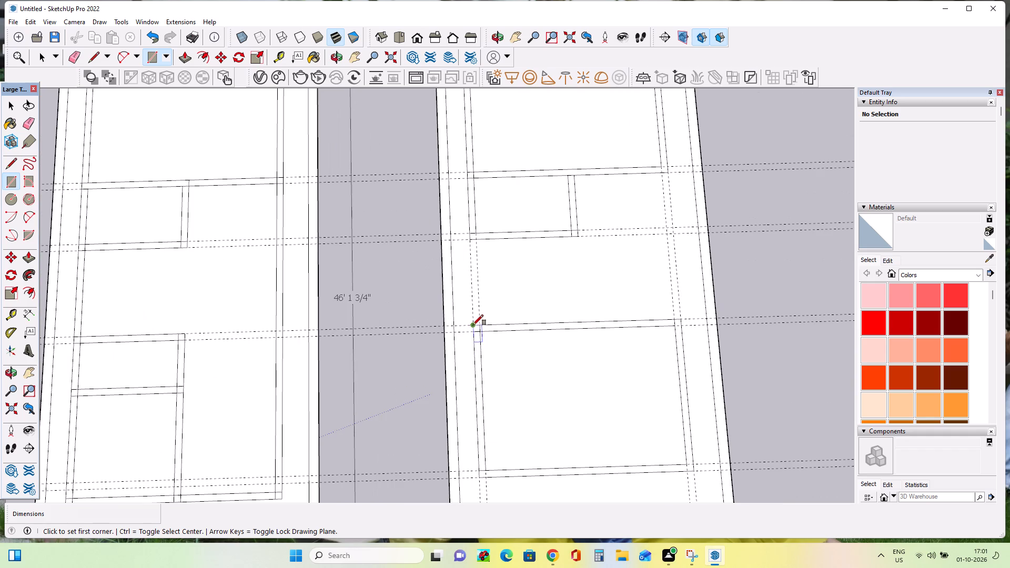
left_click(473, 324)
left_click(477, 231)
left_click(672, 318)
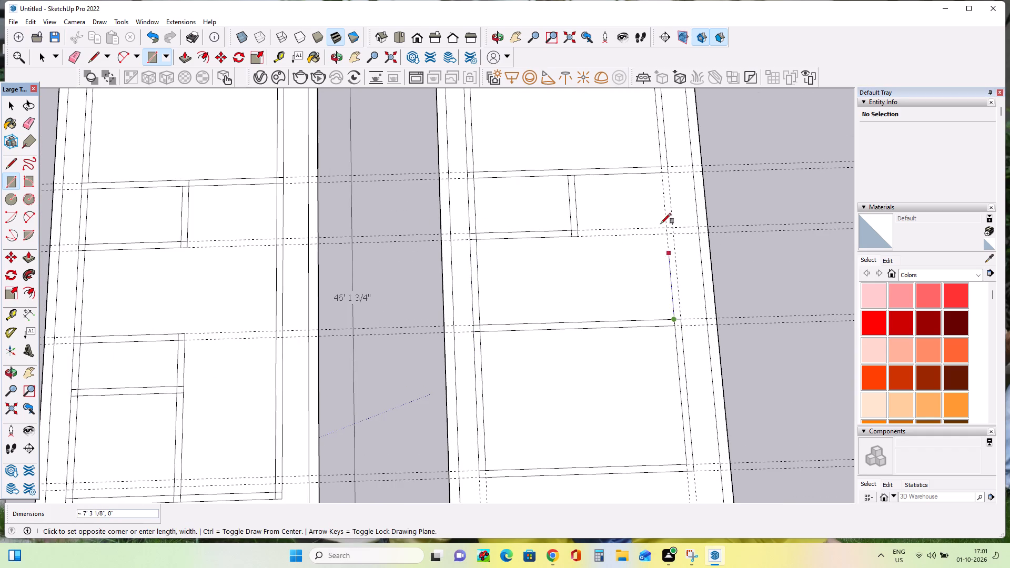
double_click(664, 165)
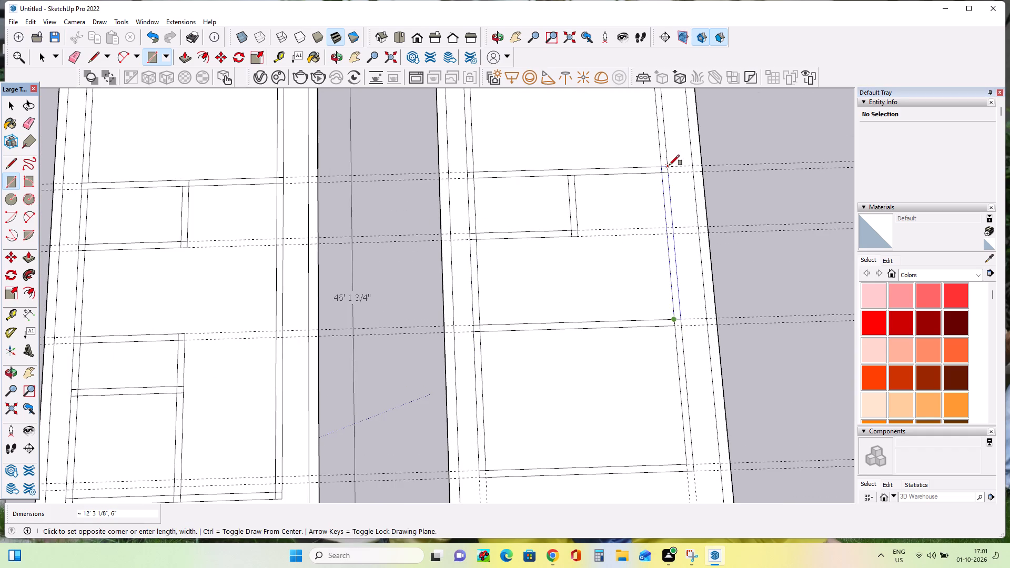
left_click(670, 166)
Erase the 21' and 46' 1 3/4" dimensions and some of the horizontal guides crossing between the two floor layouts.
scroll(691, 371, "down", 3)
scroll(711, 432, "down", 2)
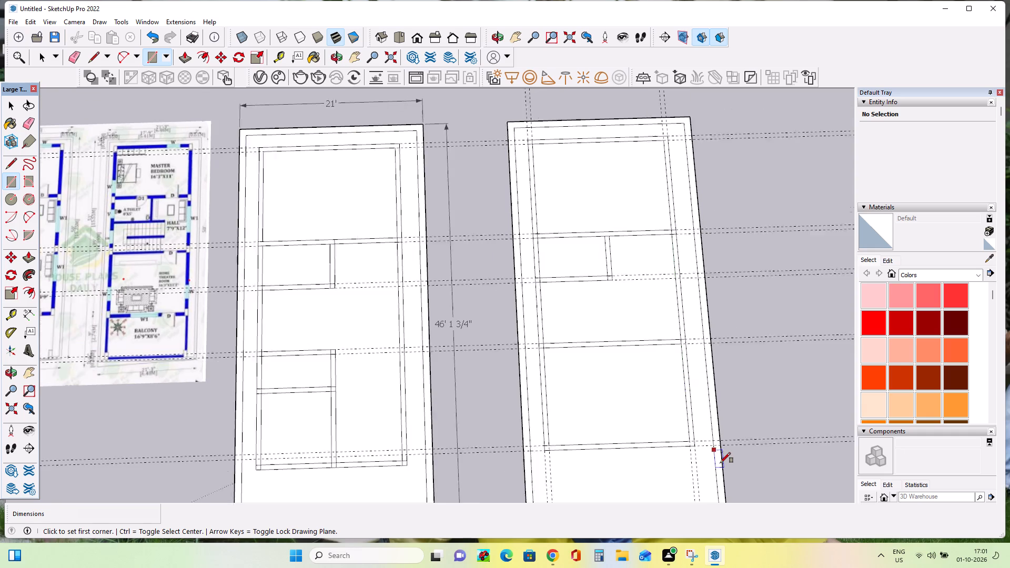
scroll(720, 463, "down", 1)
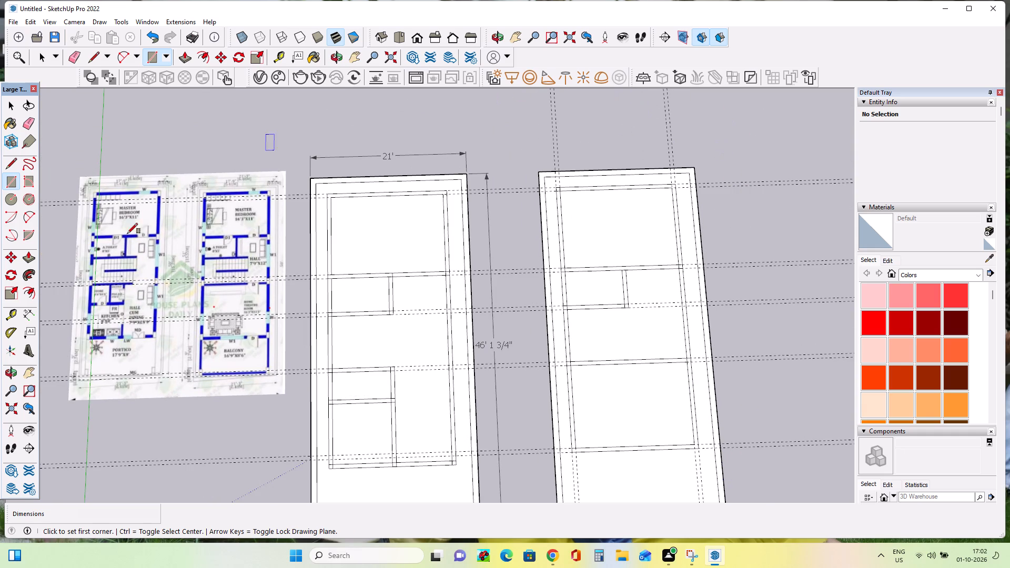
left_click(25, 121)
left_click_drag(505, 181, 506, 186)
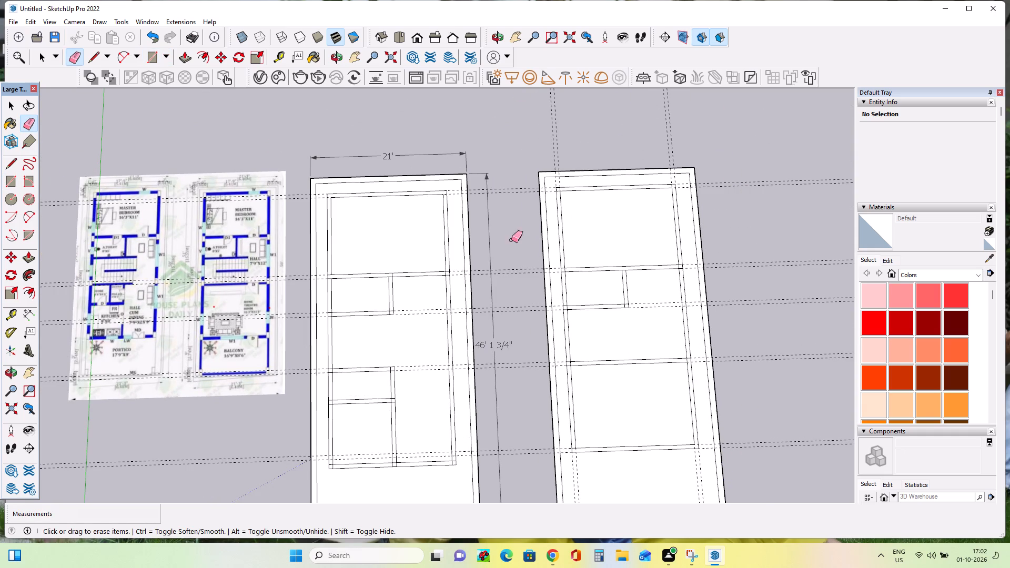
left_click_drag(511, 273, 511, 310)
left_click(512, 316)
left_click(502, 192)
left_click_drag(504, 220, 506, 237)
left_click(512, 283)
double_click(489, 226)
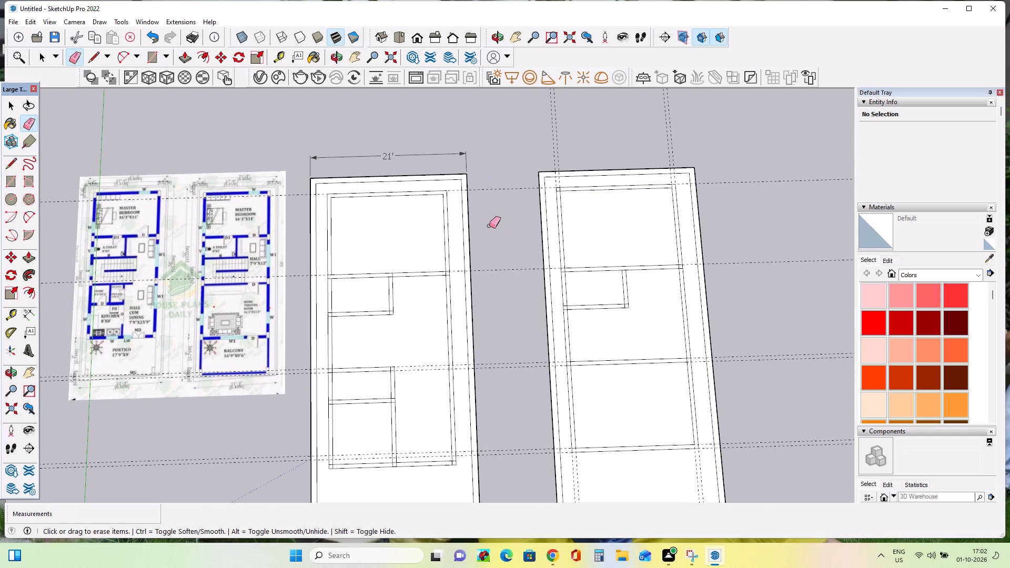
double_click(443, 153)
Erase the two pairs of vertical guides running along the upper floor's side walls.
left_click_drag(549, 143, 574, 139)
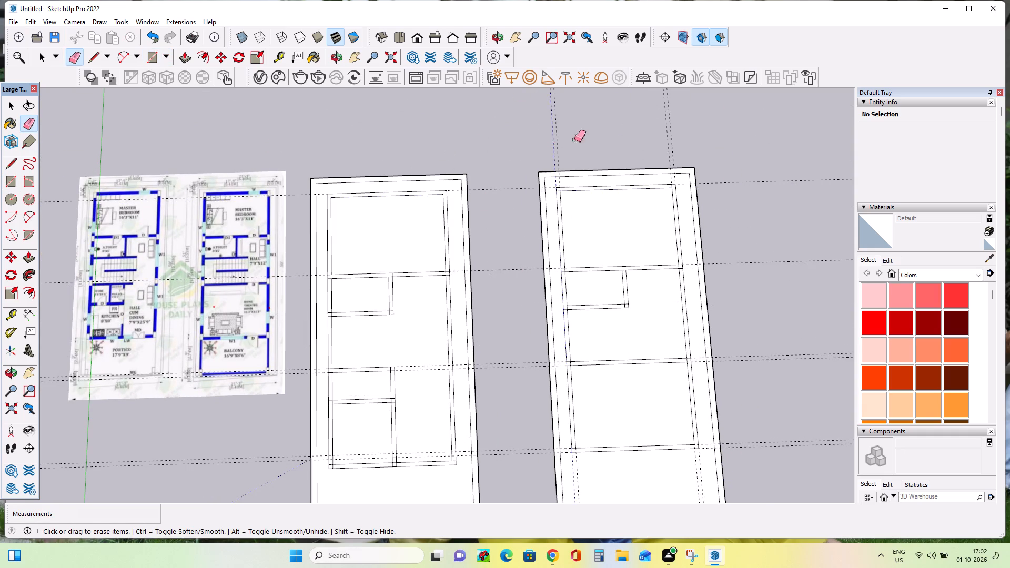
left_click_drag(574, 139, 582, 138)
left_click(591, 136)
left_click(658, 126)
left_click_drag(661, 126, 711, 131)
left_click(711, 131)
Erase the remaining horizontal guides through the rooms, keeping the one along the plots' lower edge.
left_click_drag(787, 287, 800, 381)
left_click(802, 386)
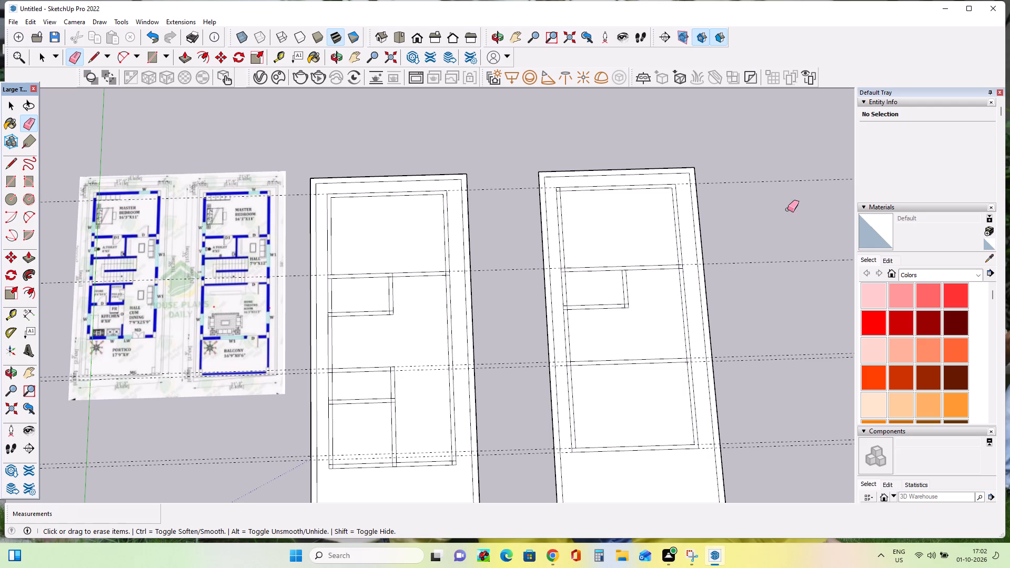
left_click_drag(787, 194, 790, 204)
left_click(790, 205)
left_click(791, 200)
left_click(794, 175)
left_click_drag(795, 184, 795, 195)
left_click_drag(798, 216, 798, 221)
left_click(798, 181)
left_click_drag(800, 192, 803, 199)
left_click(805, 209)
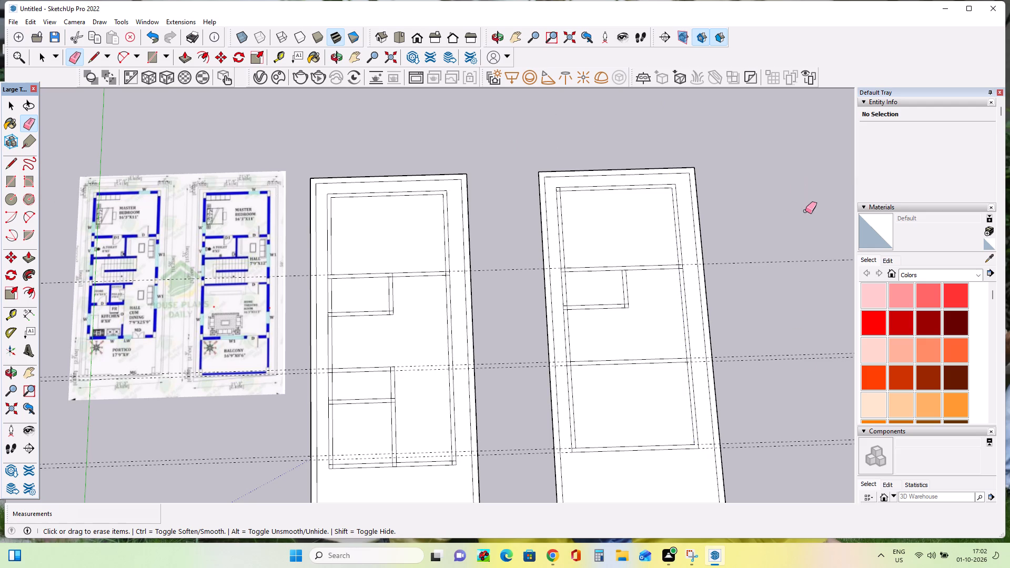
left_click_drag(802, 265, 805, 286)
left_click(807, 307)
left_click(811, 282)
left_click(811, 254)
left_click(812, 271)
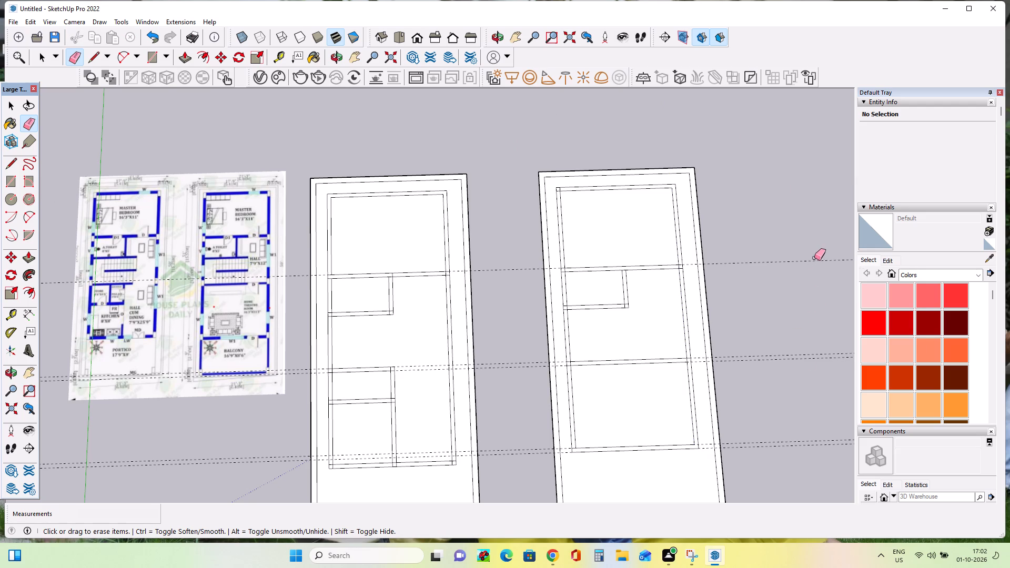
left_click(816, 262)
right_click(816, 262)
left_click(817, 268)
double_click(794, 259)
left_click(785, 362)
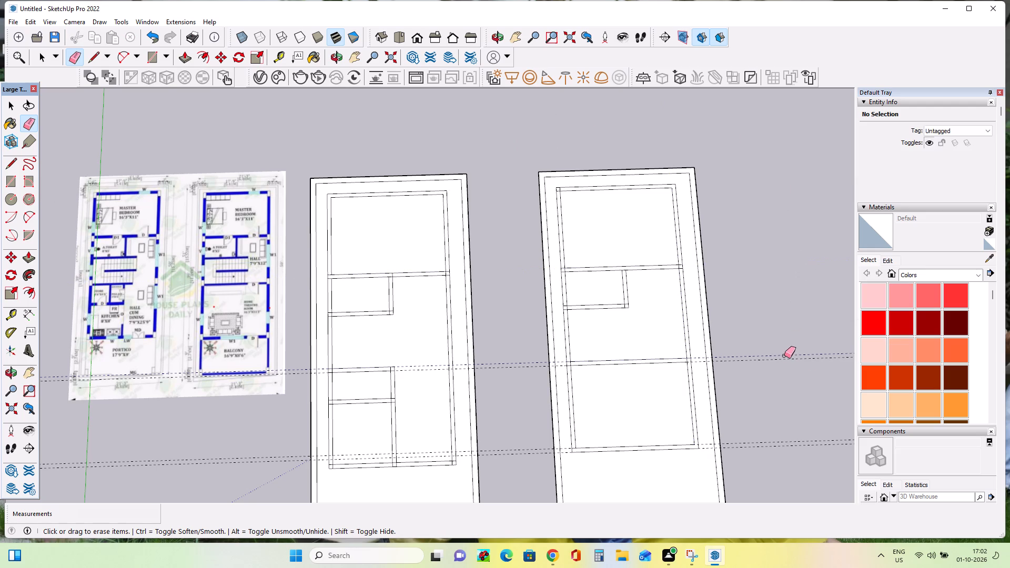
double_click(784, 356)
double_click(787, 362)
double_click(787, 359)
triple_click(799, 442)
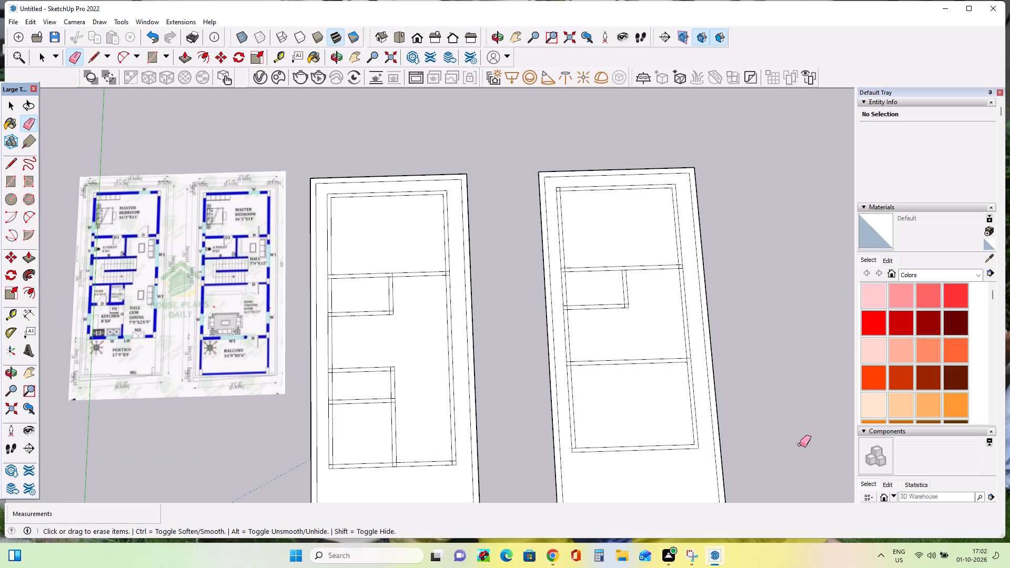
double_click(800, 444)
Examine both floors' wall layouts alongside the imported floor plan from several angles.
scroll(708, 409, "down", 6)
scroll(451, 434, "up", 3)
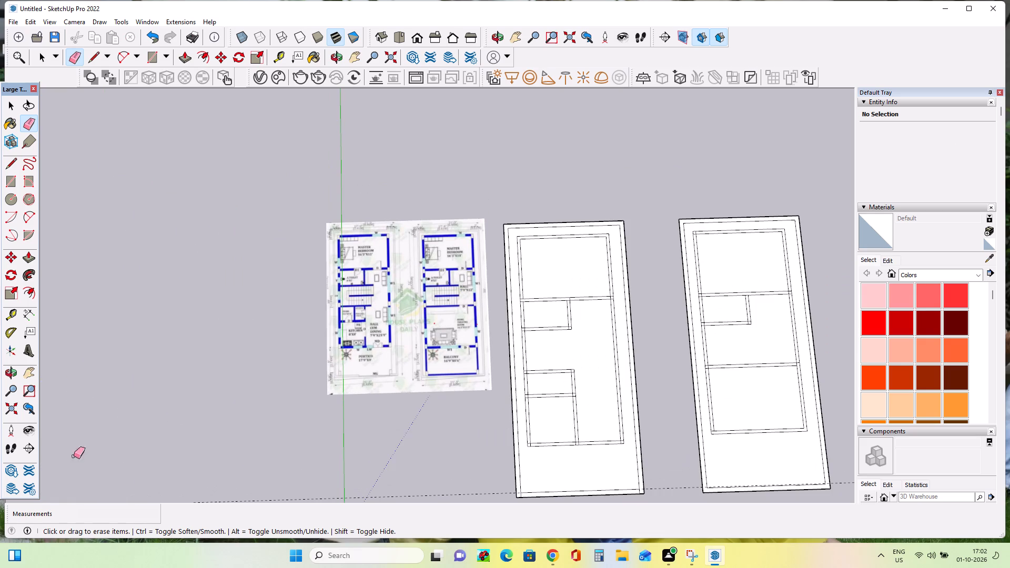
left_click(28, 371)
left_click(386, 430)
left_click_drag(361, 397, 126, 339)
scroll(496, 401, "up", 2)
scroll(497, 402, "down", 1)
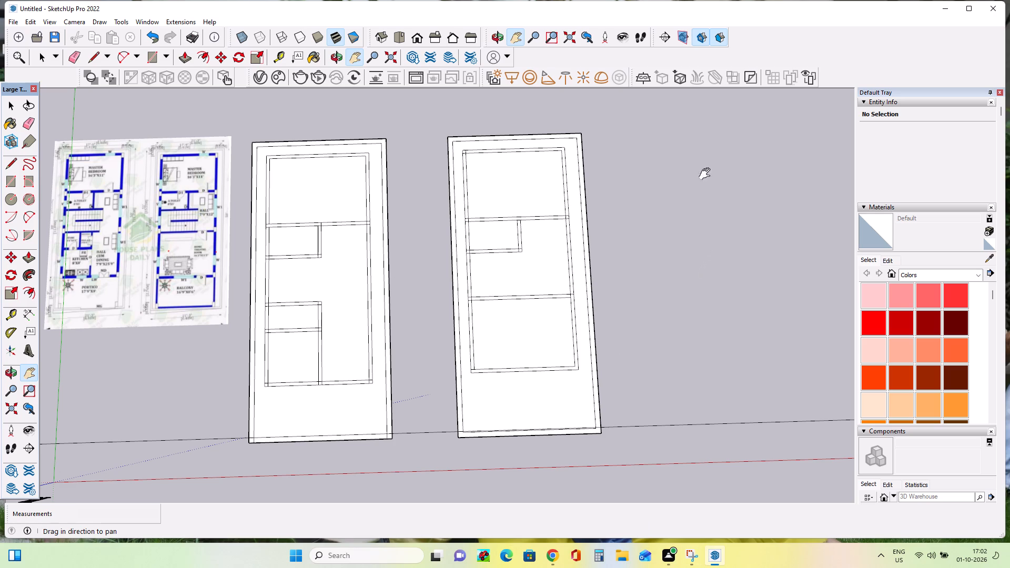
scroll(148, 327, "up", 4)
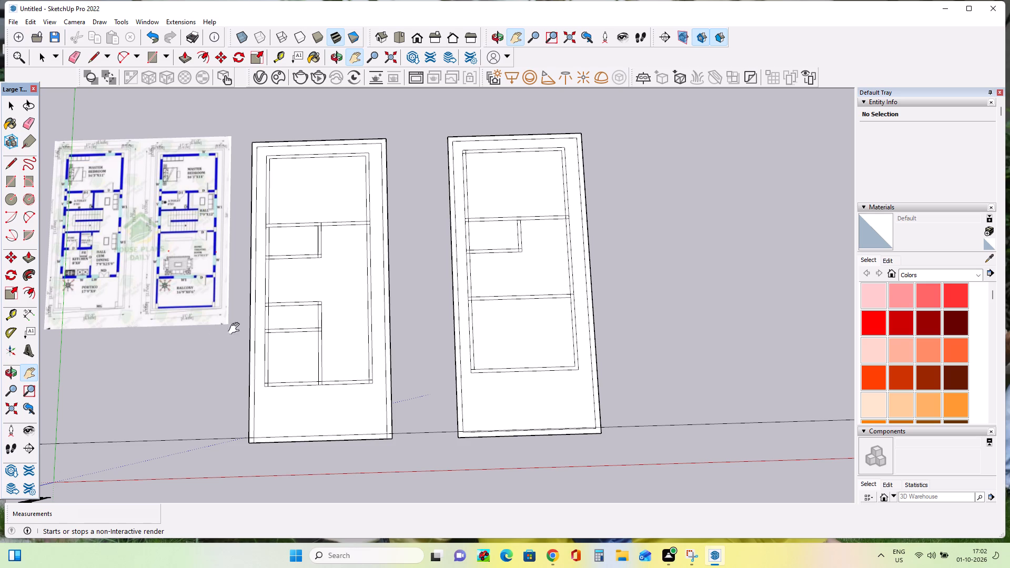
scroll(272, 317, "up", 2)
scroll(132, 281, "up", 3)
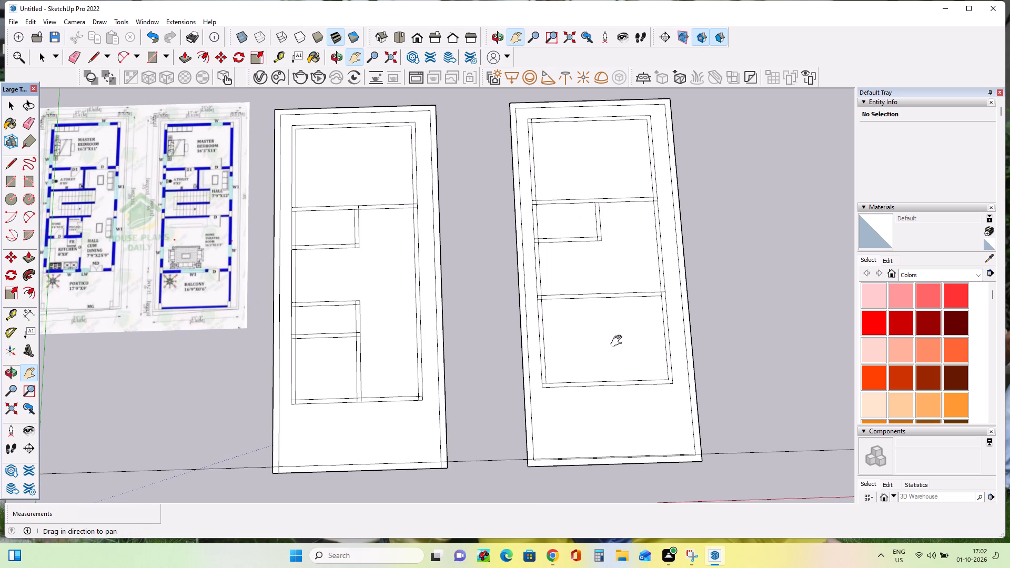
middle_click_drag(372, 410, 398, 353)
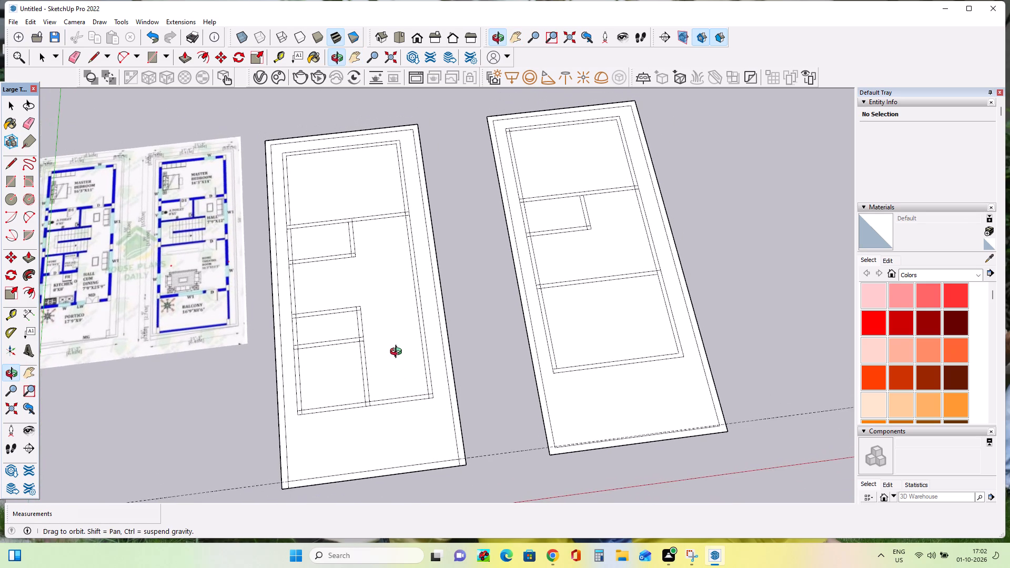
middle_click_drag(398, 353, 397, 352)
scroll(181, 318, "up", 3)
scroll(181, 317, "down", 7)
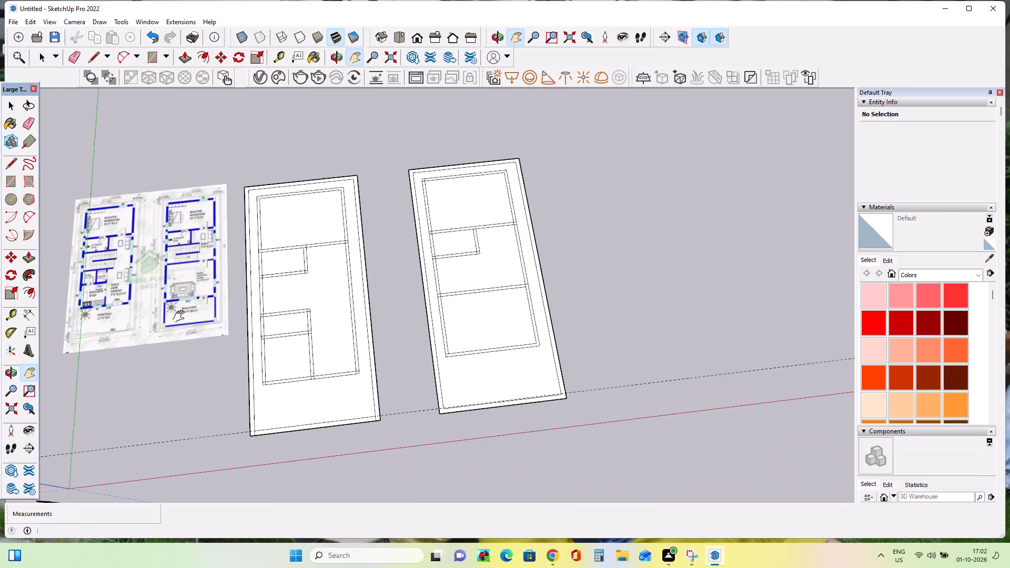
scroll(489, 304, "up", 1)
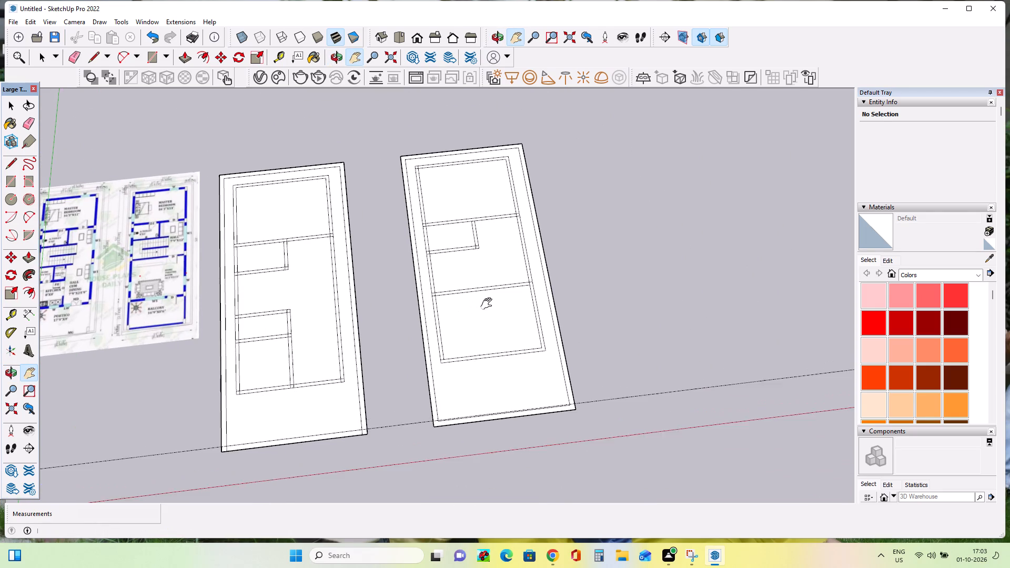
scroll(489, 304, "up", 1)
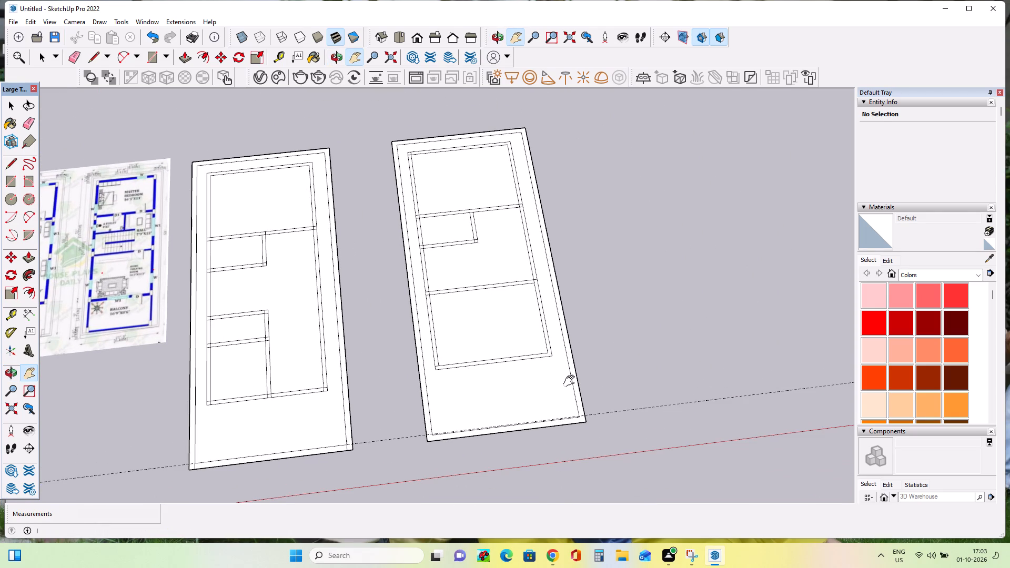
middle_click_drag(571, 377, 568, 422)
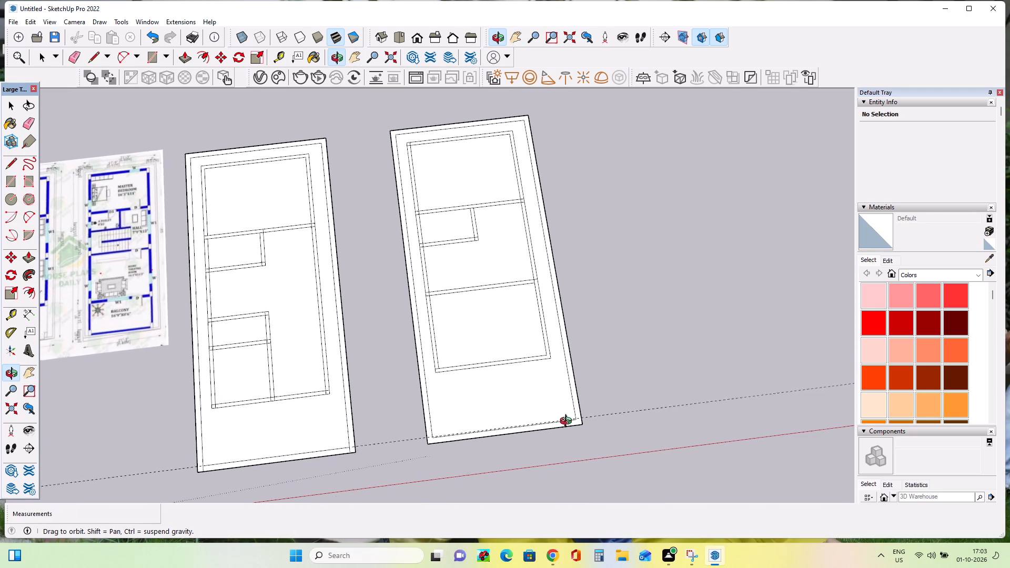
middle_click_drag(568, 422, 551, 450)
scroll(531, 383, "down", 3)
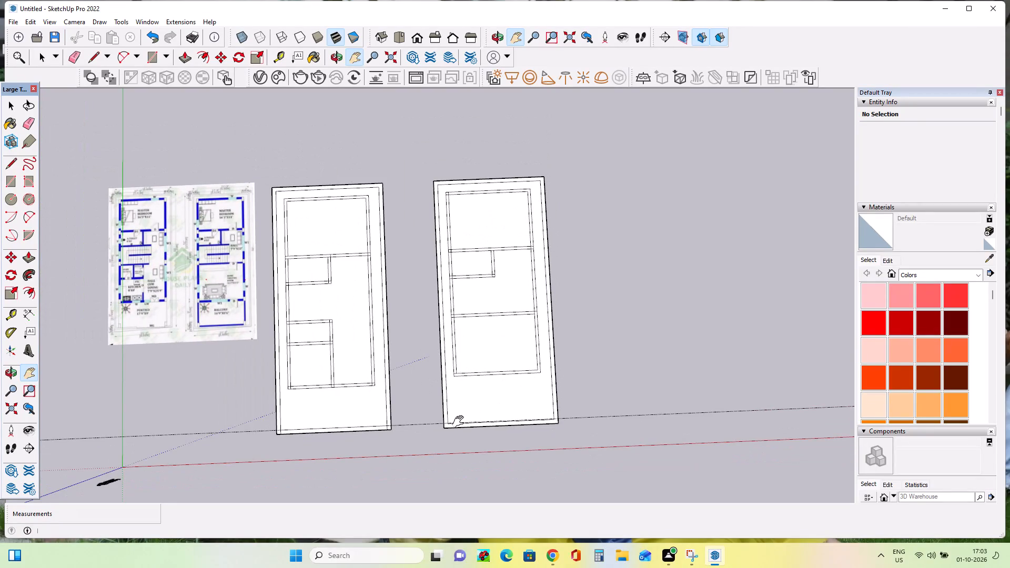
Compare the portico and balcony ends of both floors' wall layouts with the imported floor plan.
scroll(460, 422, "up", 1)
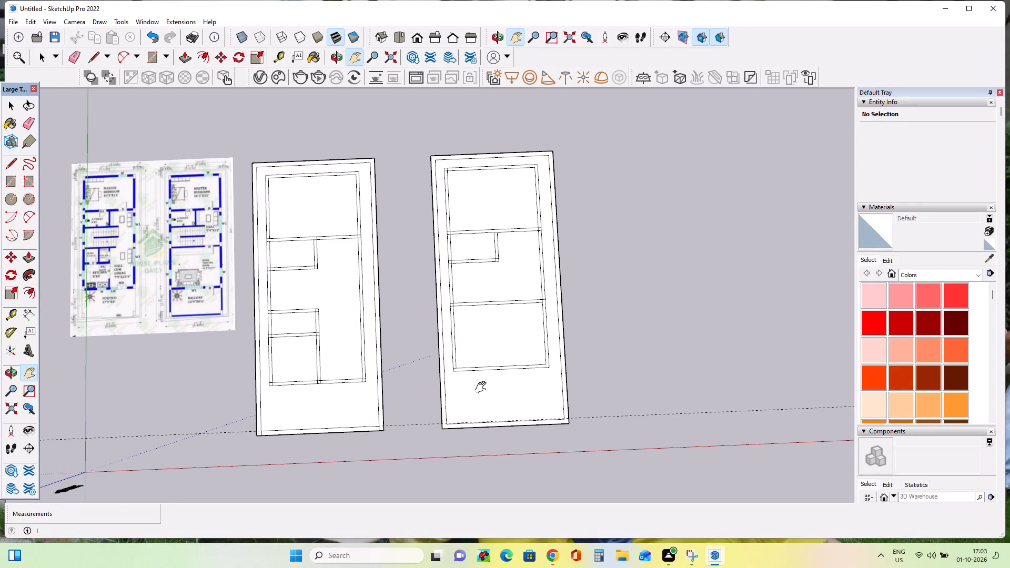
scroll(483, 388, "up", 2)
scroll(483, 388, "down", 3)
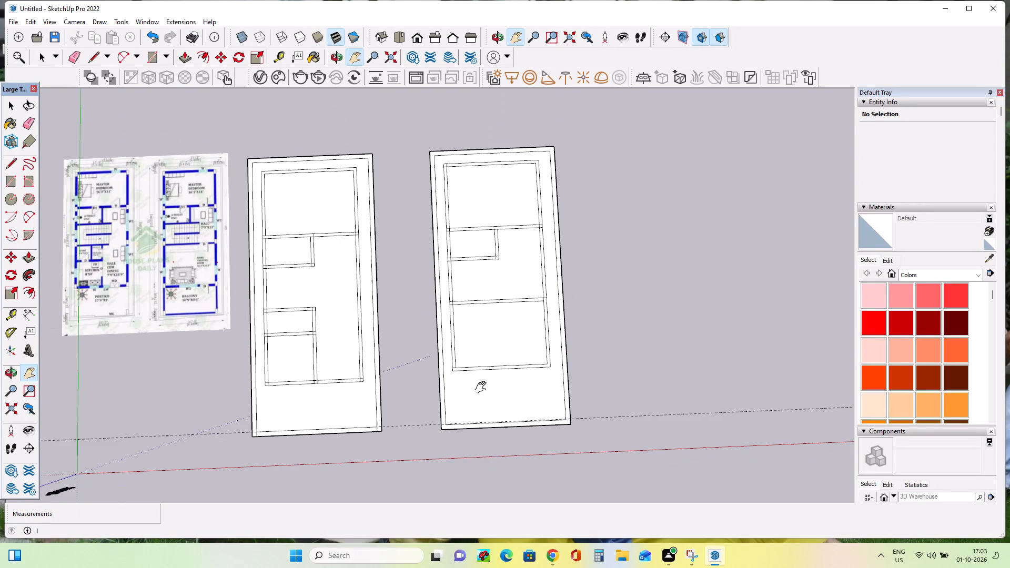
scroll(483, 388, "up", 1)
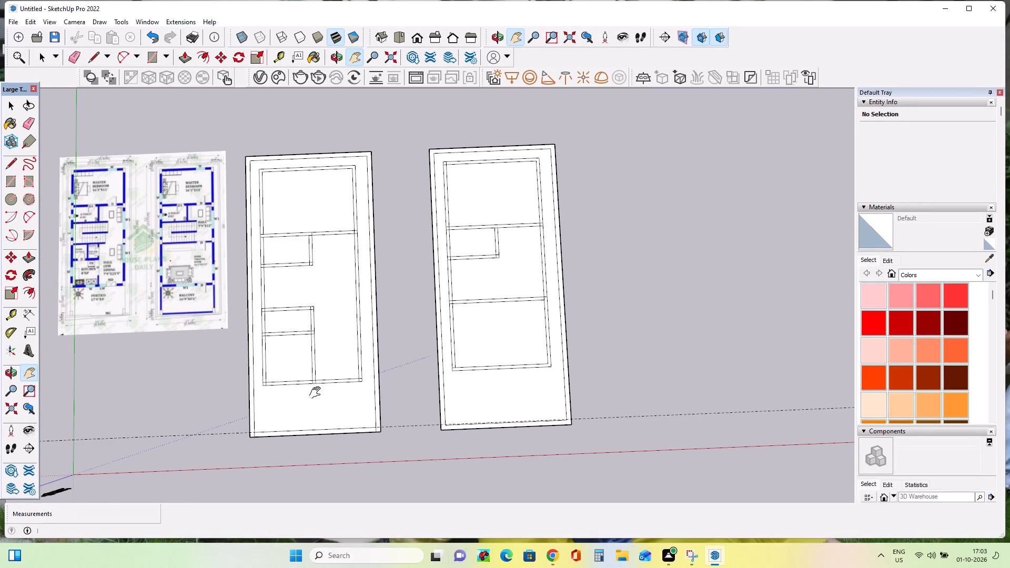
scroll(184, 391, "up", 4)
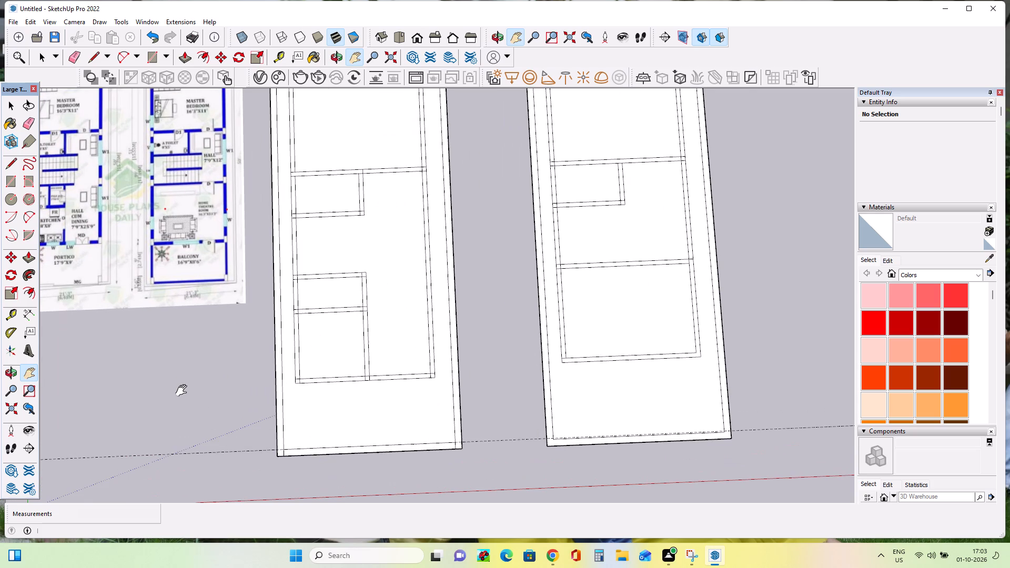
scroll(184, 391, "up", 2)
scroll(184, 391, "down", 9)
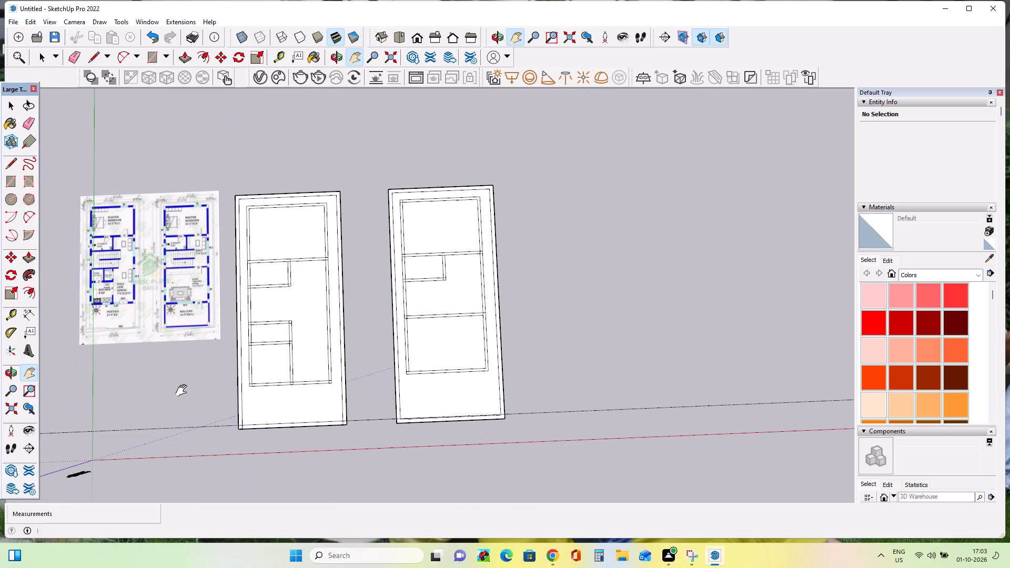
Draw a 9' by 6" rectangle for the balcony's left side wall, from the upper floor's front wall to the horizontal guide.
left_click(15, 175)
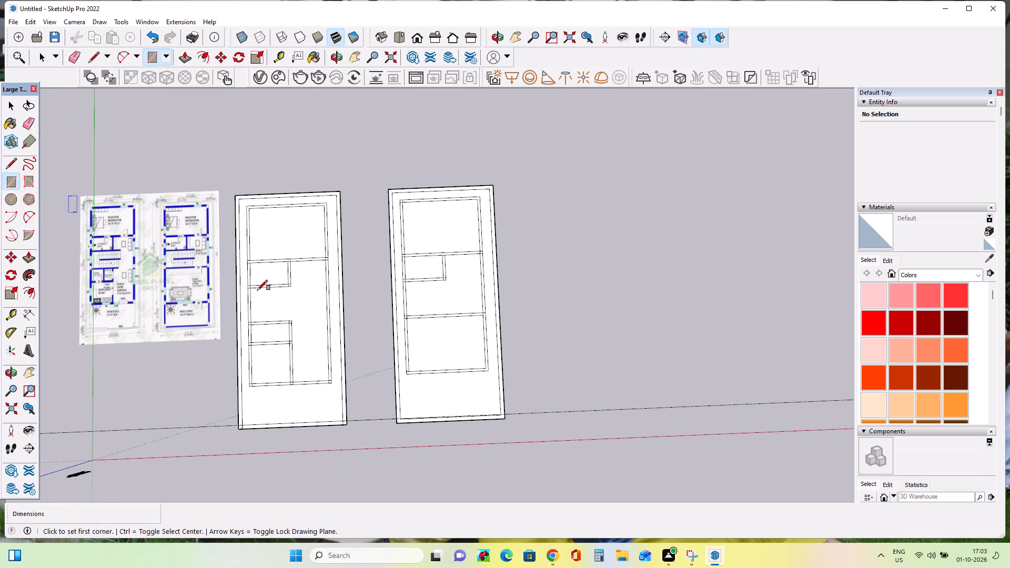
scroll(415, 351, "up", 7)
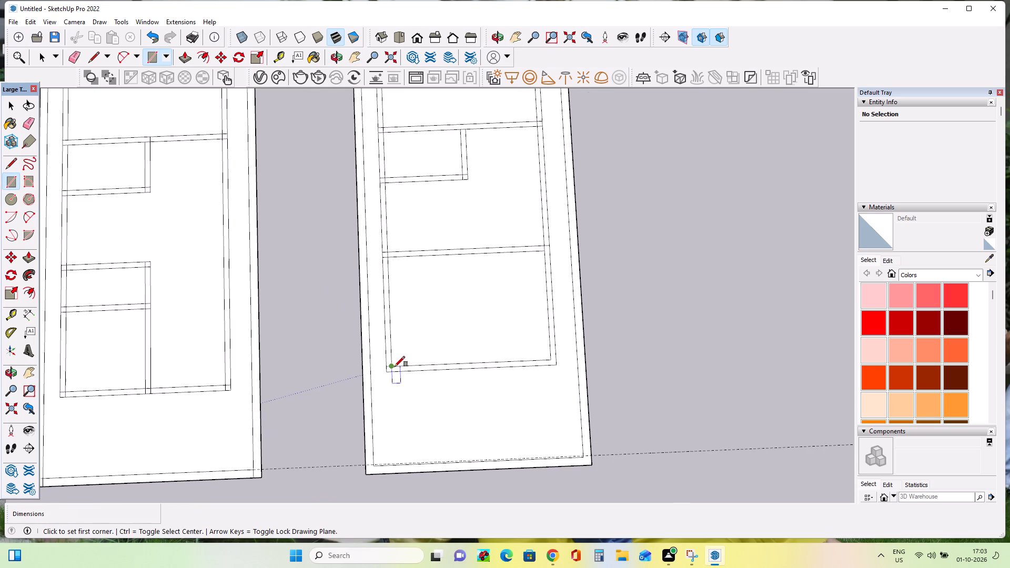
left_click(395, 367)
left_click(386, 368)
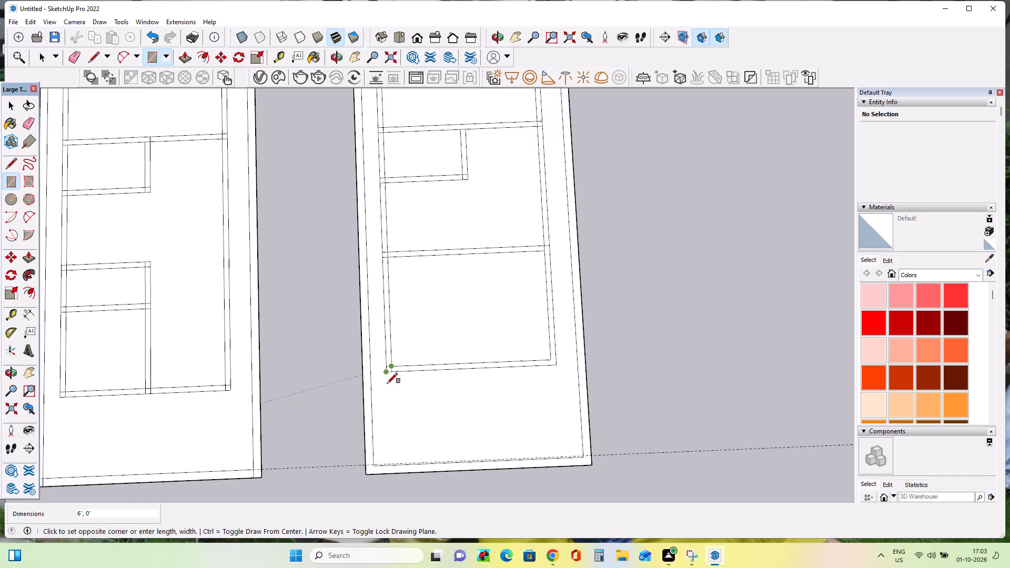
left_click(389, 465)
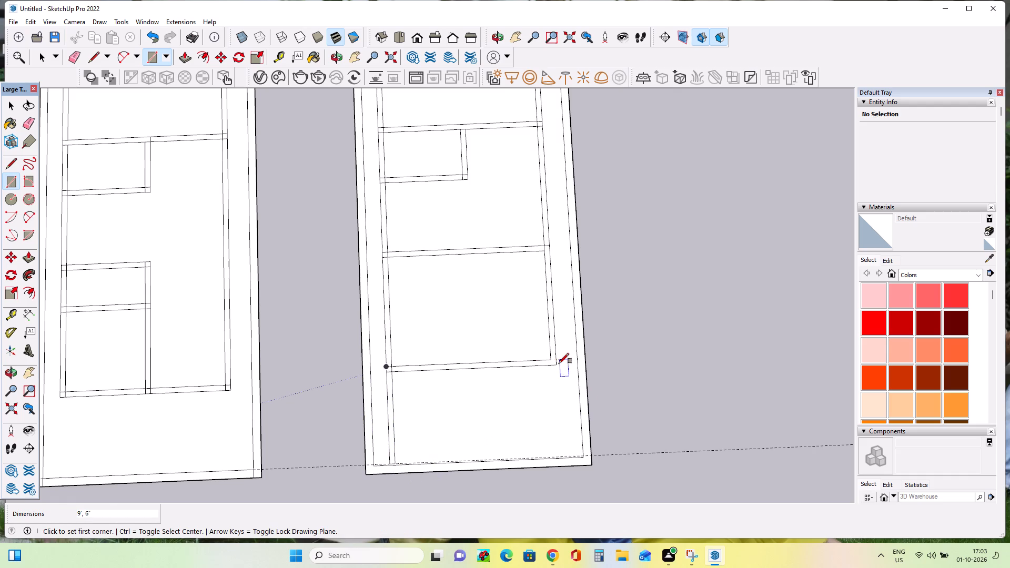
Draw a matching 6" wide rectangle for the balcony's right side wall, from the front wall's corner down to the plot's inner border line.
left_click(551, 360)
scroll(557, 358, "up", 4)
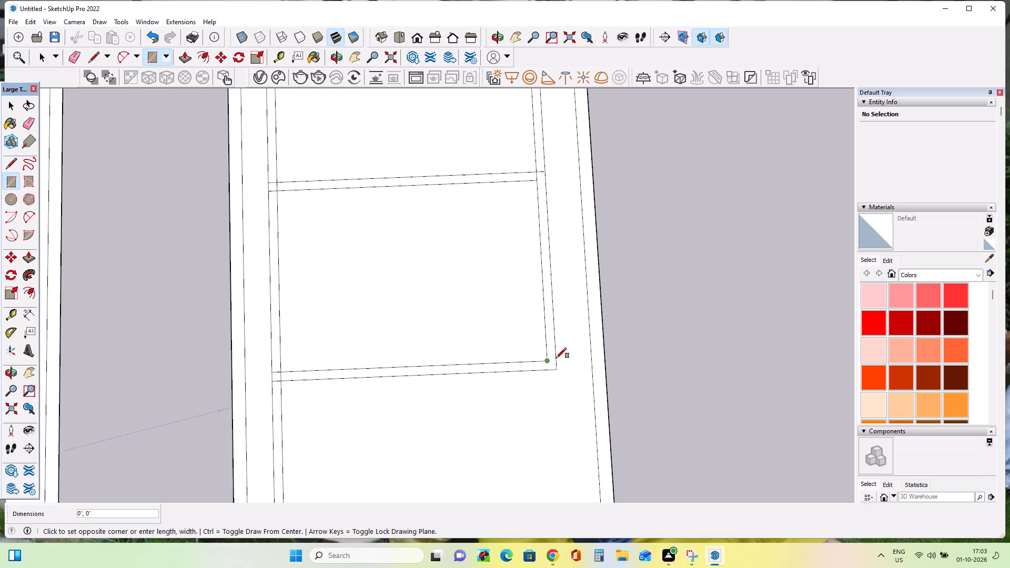
scroll(556, 358, "up", 5)
left_click(555, 361)
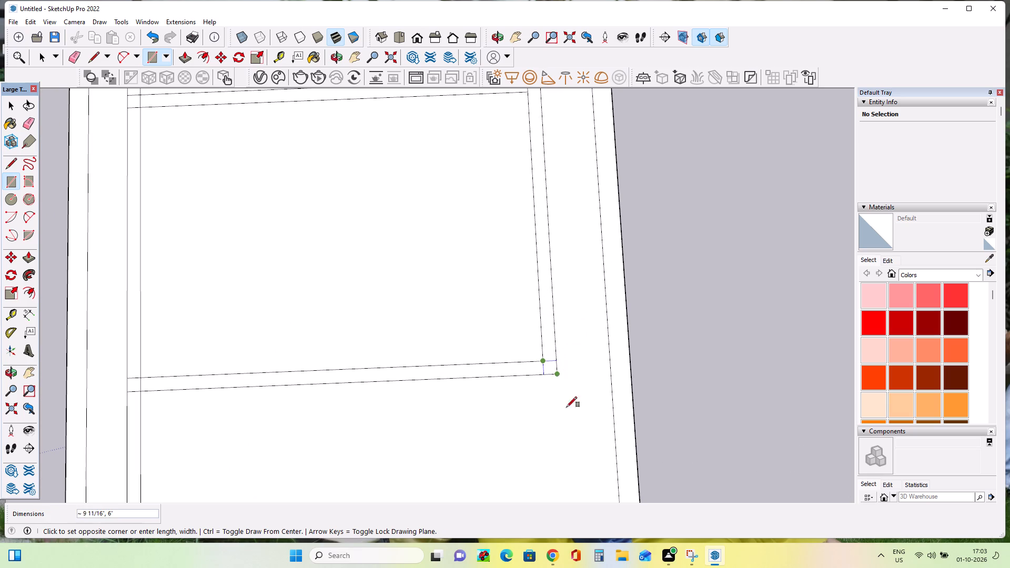
scroll(566, 414, "down", 13)
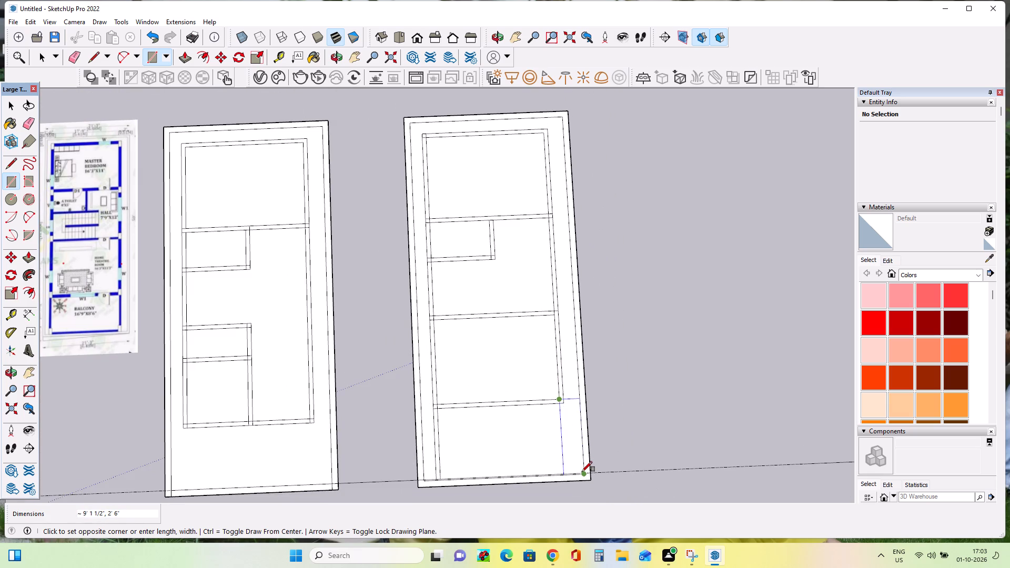
triple_click(572, 478)
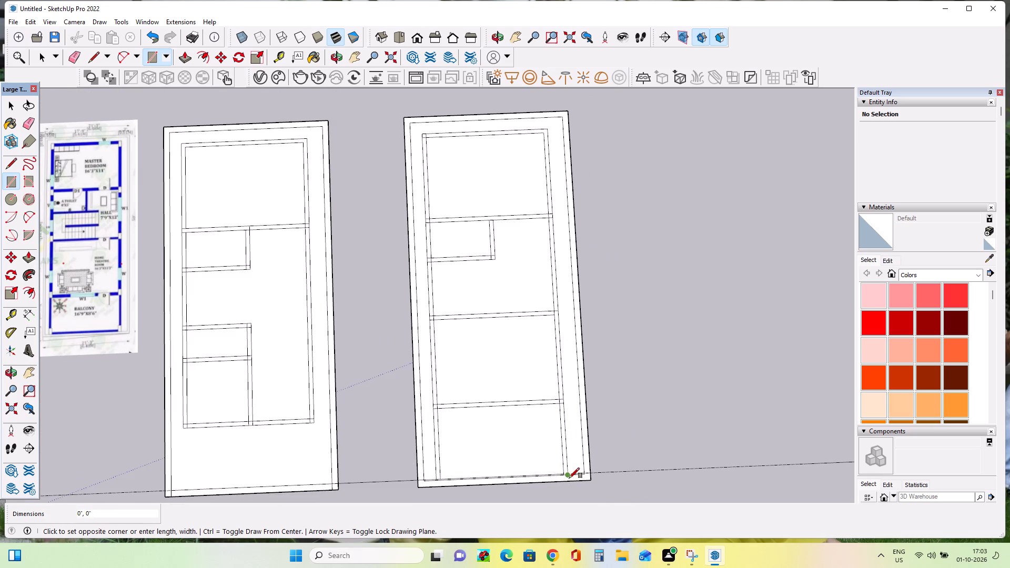
scroll(564, 475, "up", 6)
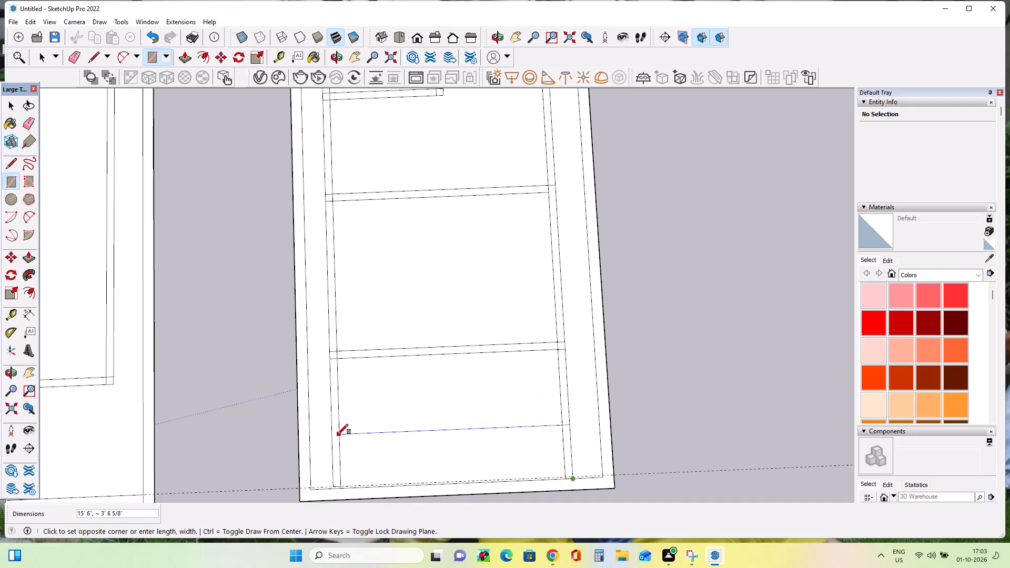
key("Escape")
Extend the balcony's left side wall to the plot's inner border line with a 6" by about 1 1/2" rectangle.
scroll(409, 495, "up", 2)
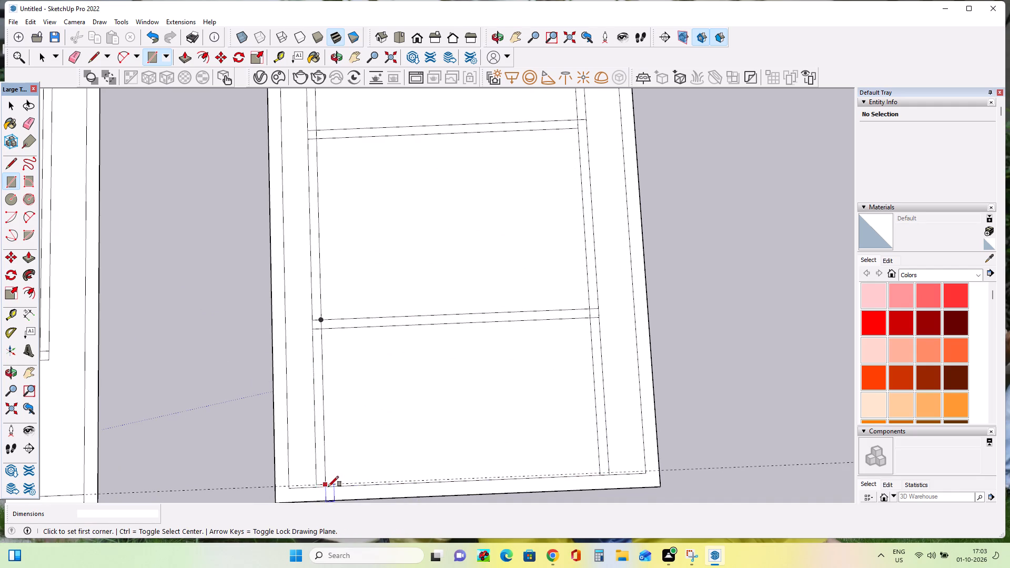
scroll(325, 486, "up", 8)
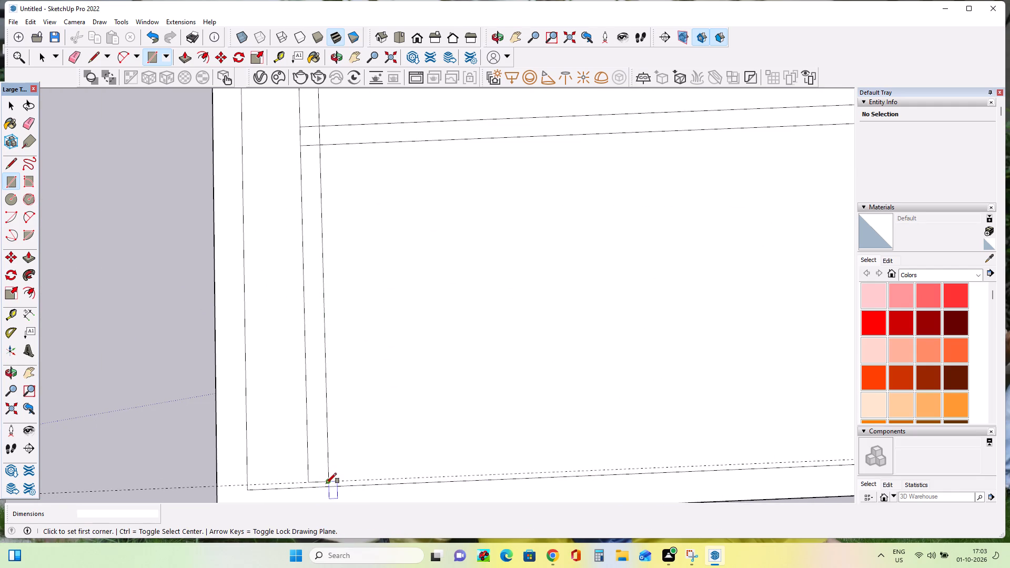
left_click(327, 481)
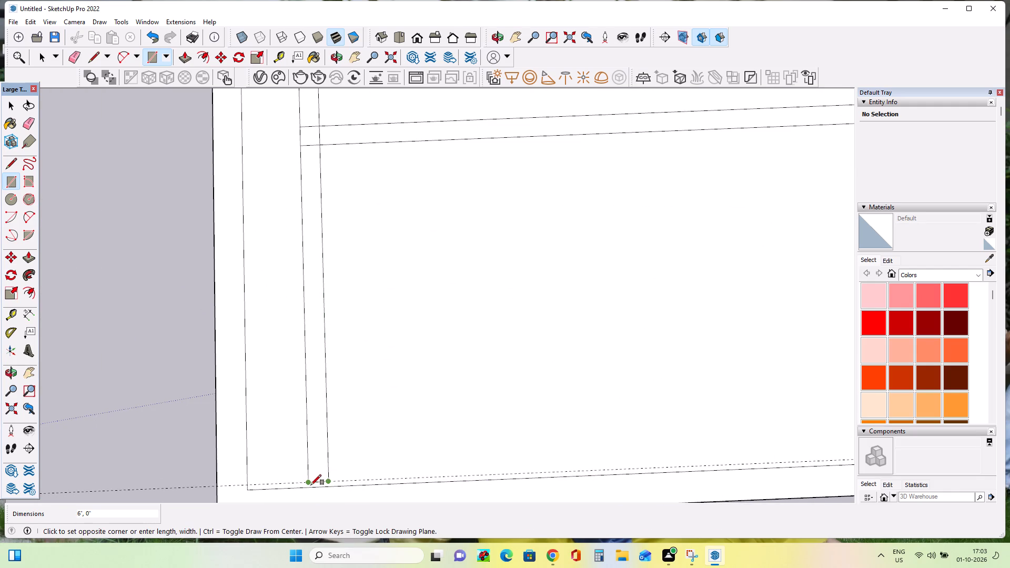
left_click(310, 483)
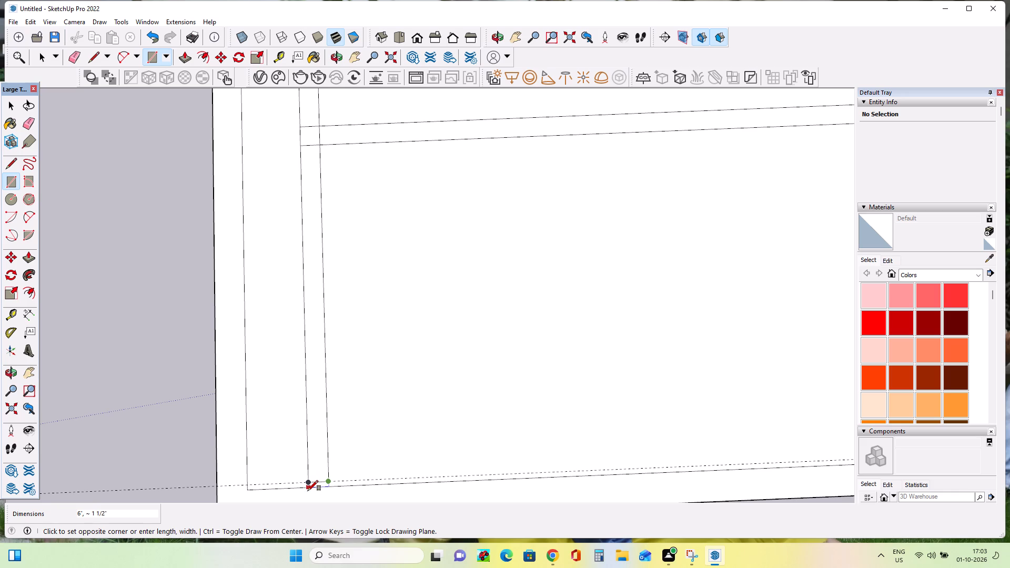
left_click(308, 491)
Erase the seam line across the balcony's left side wall and the remaining horizontal guide along the plots' lower edge.
left_click(28, 119)
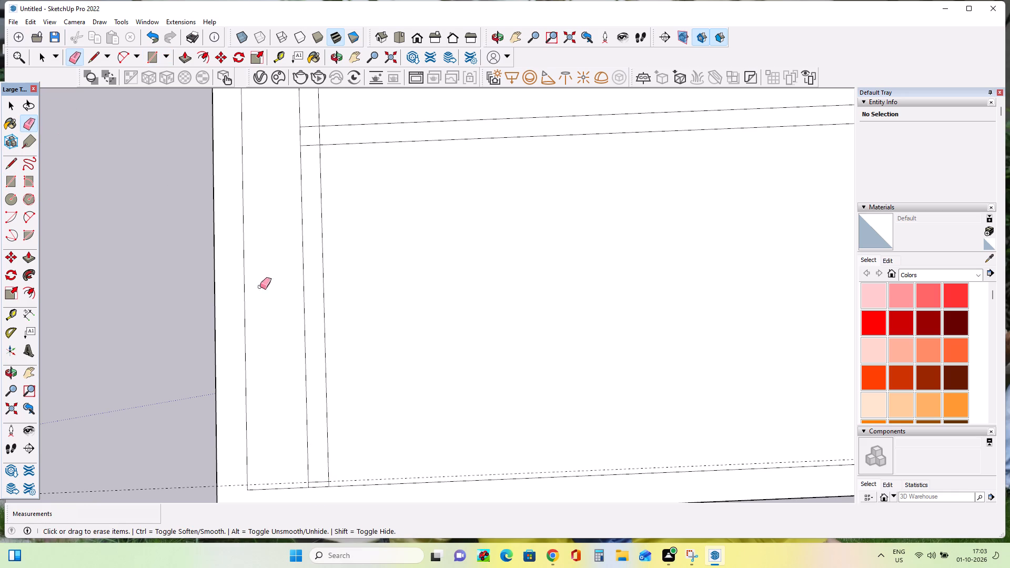
double_click(320, 482)
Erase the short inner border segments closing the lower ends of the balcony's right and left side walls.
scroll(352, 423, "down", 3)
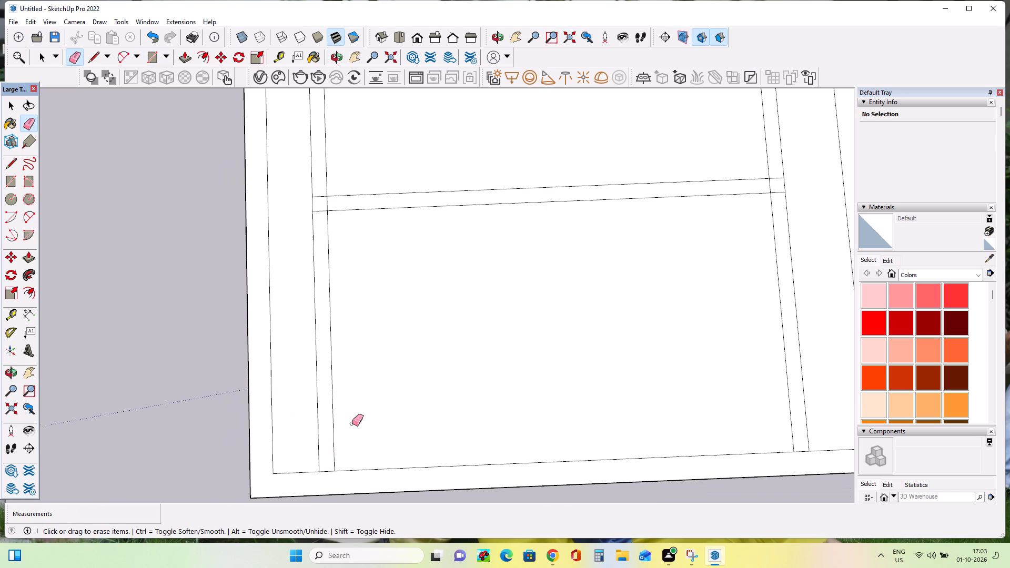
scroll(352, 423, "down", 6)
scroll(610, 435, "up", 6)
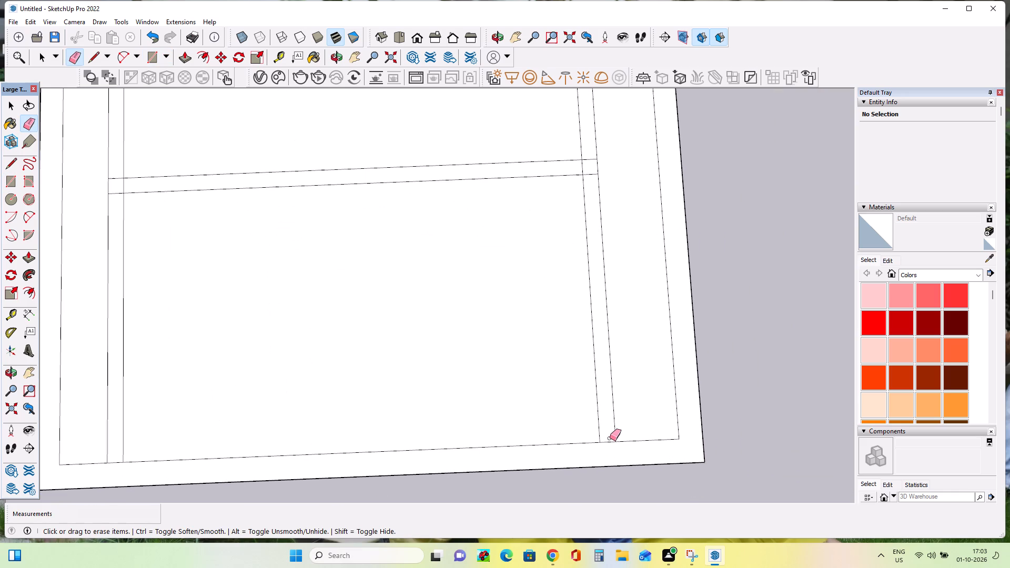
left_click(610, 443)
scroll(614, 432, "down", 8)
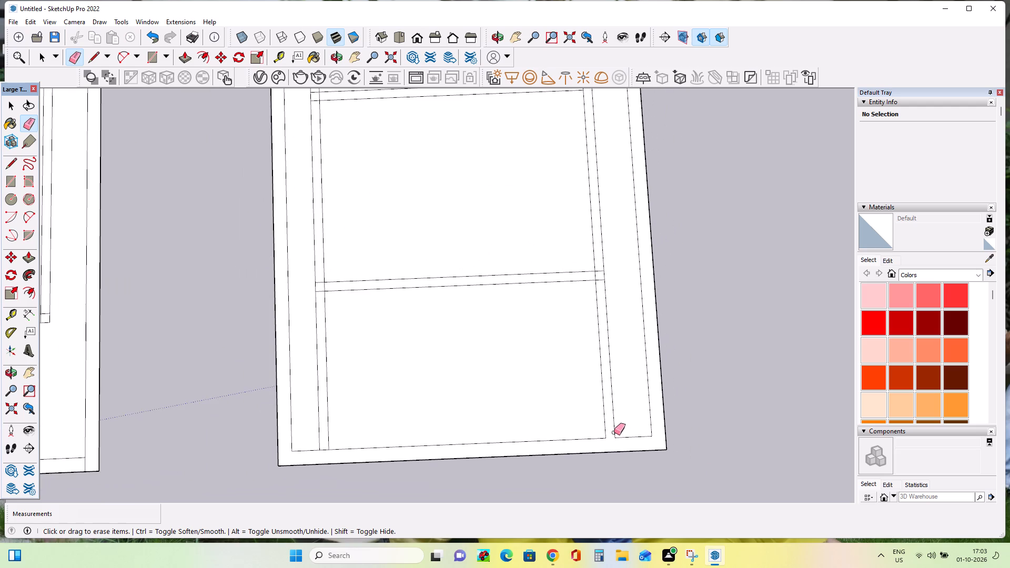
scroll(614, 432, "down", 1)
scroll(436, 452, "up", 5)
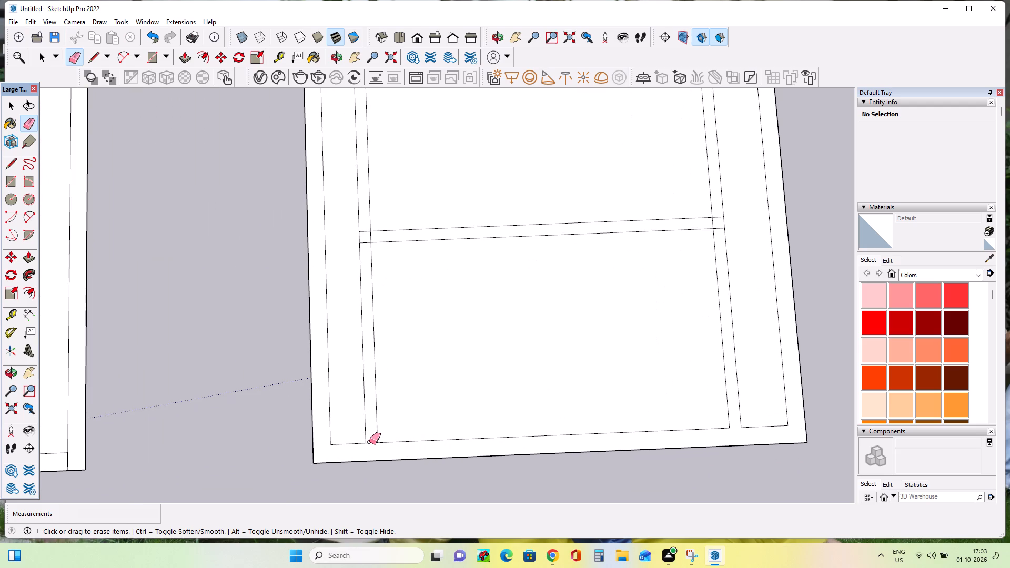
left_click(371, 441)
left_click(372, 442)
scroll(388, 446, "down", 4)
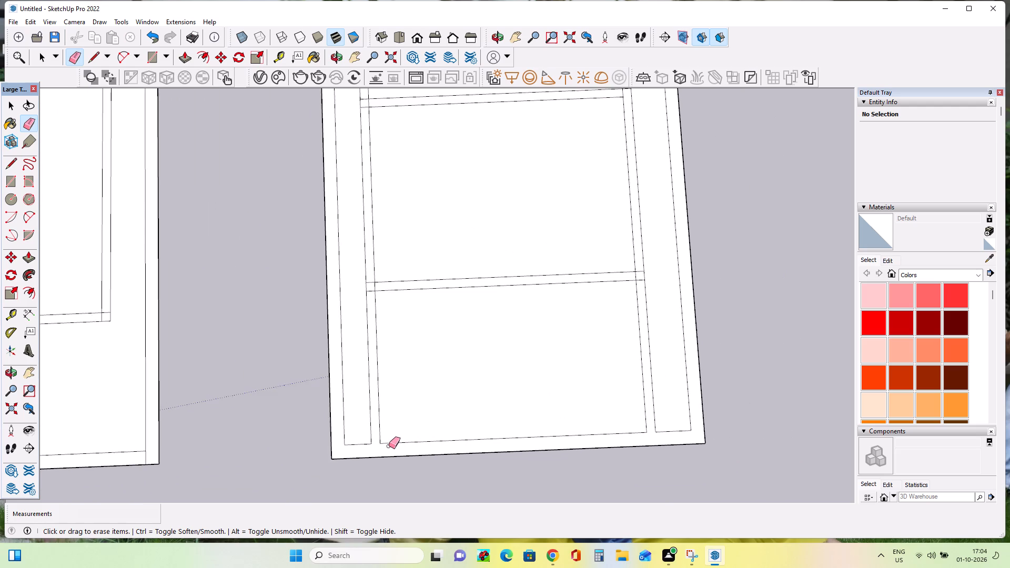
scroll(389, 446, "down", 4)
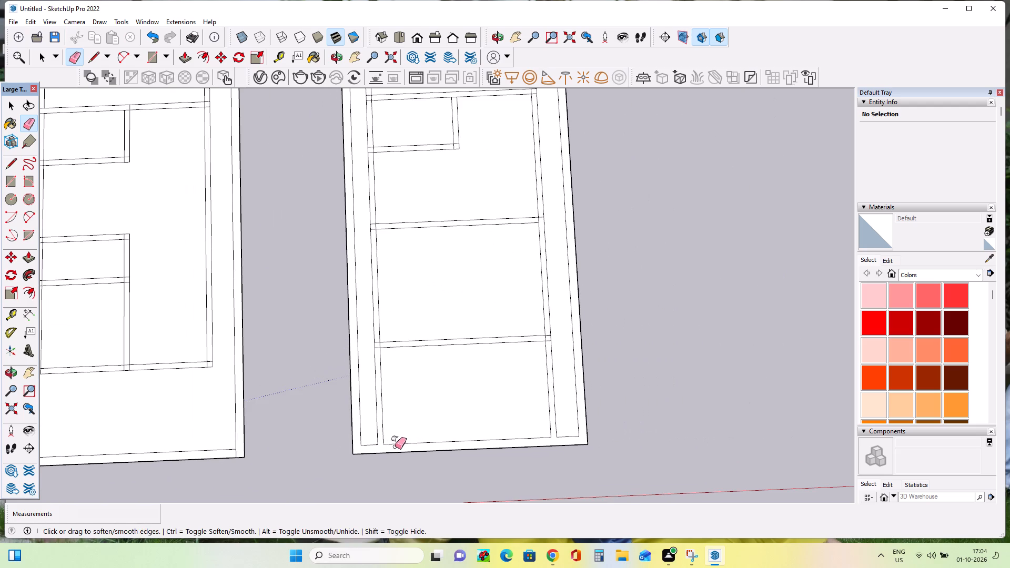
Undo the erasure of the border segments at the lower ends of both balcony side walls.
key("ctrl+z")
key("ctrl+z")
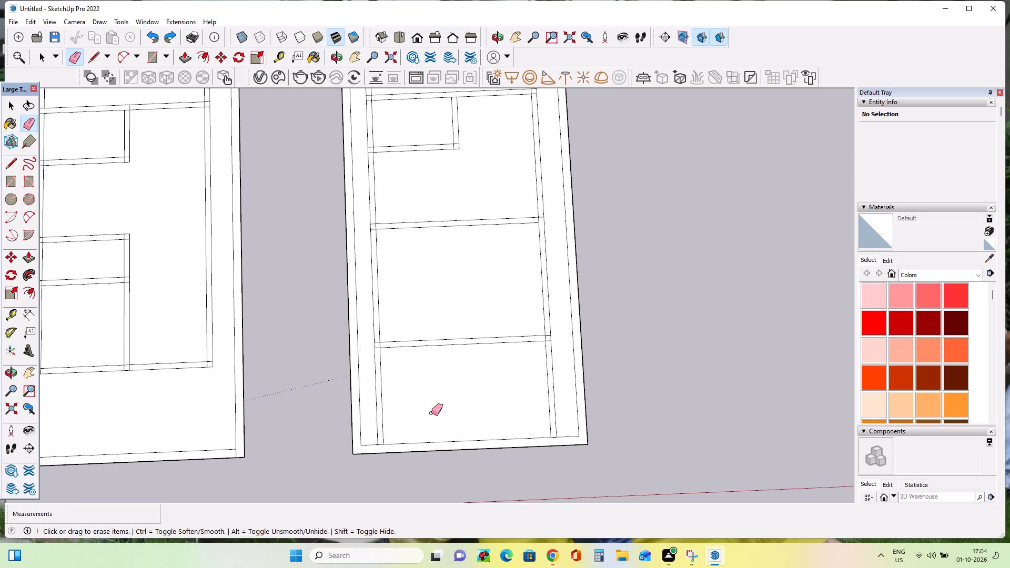
Examine both floors' wall layouts and the balcony side walls from several angles.
scroll(431, 413, "down", 6)
middle_click_drag(492, 427, 502, 387)
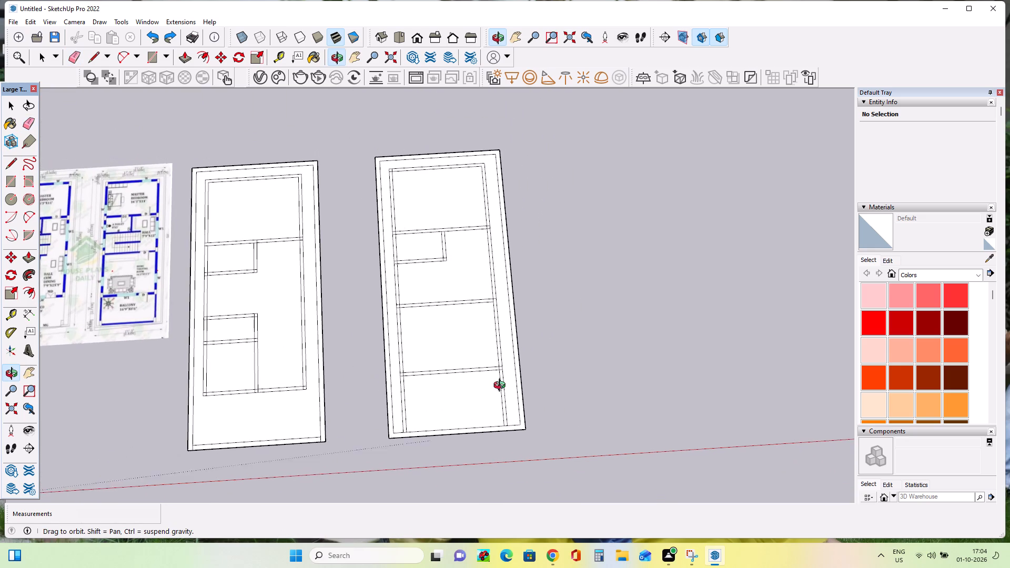
middle_click_drag(502, 387, 514, 364)
middle_click_drag(517, 355, 521, 349)
scroll(431, 461, "up", 3)
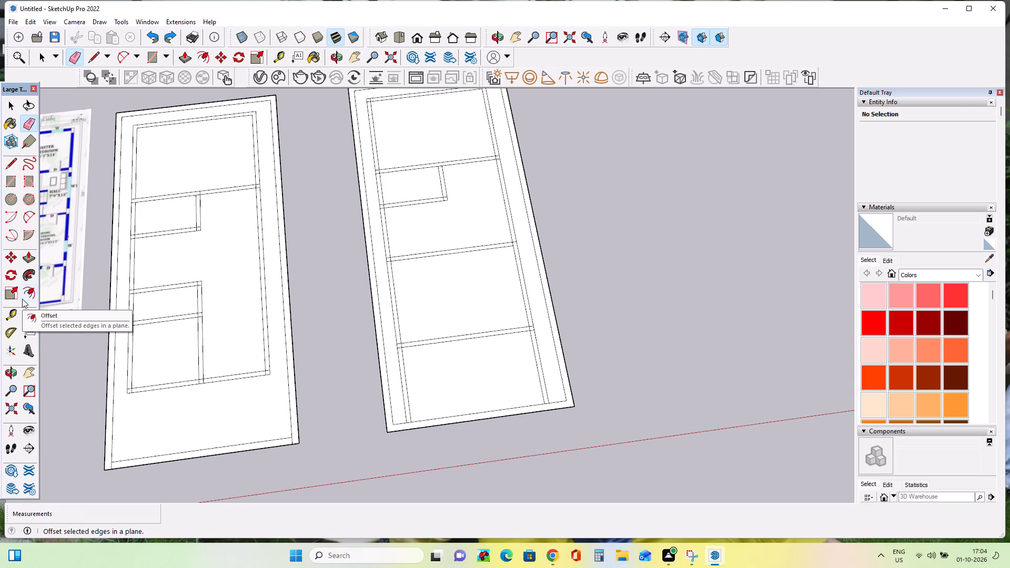
middle_click_drag(173, 366, 287, 327)
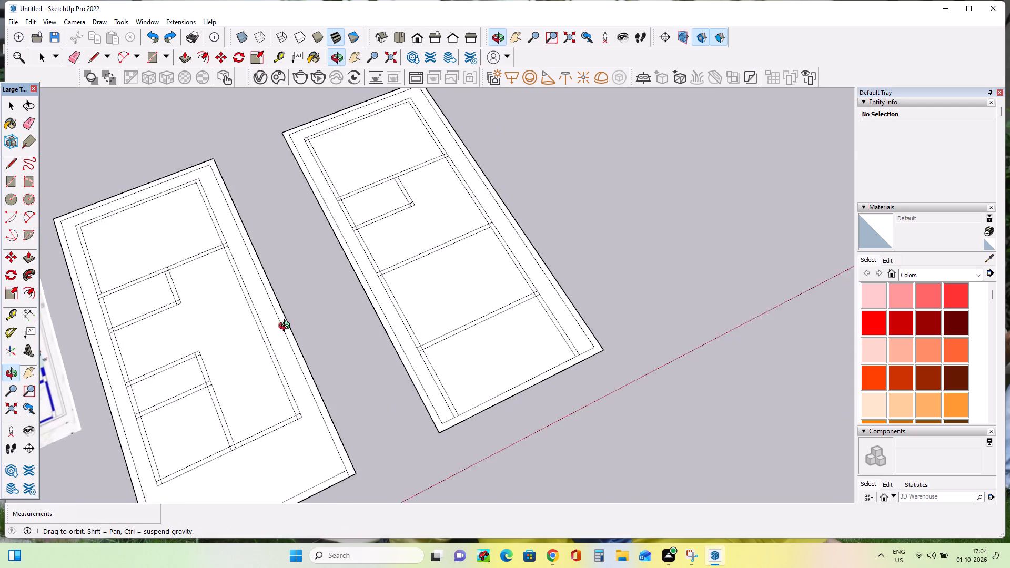
middle_click_drag(287, 327, 245, 332)
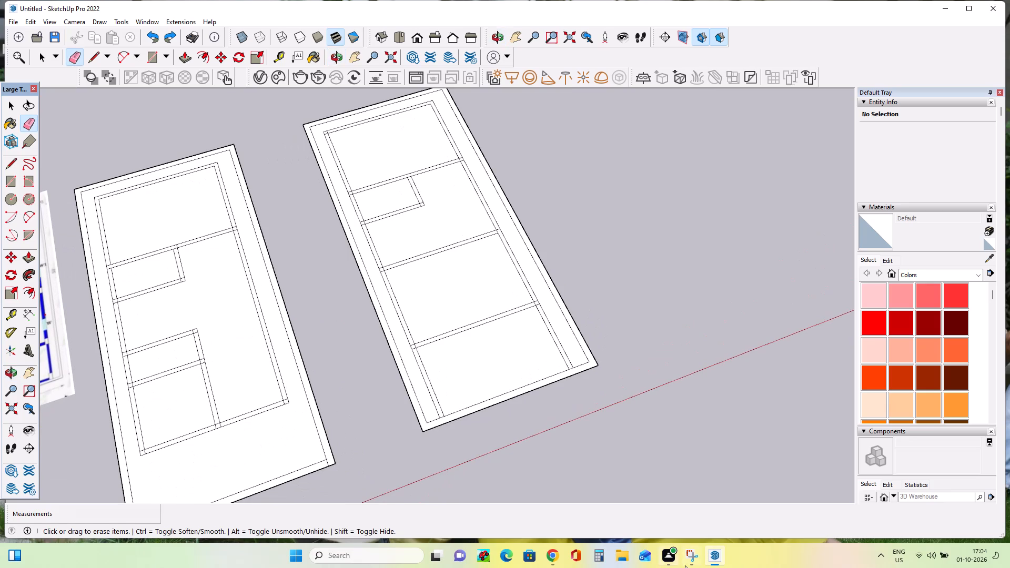
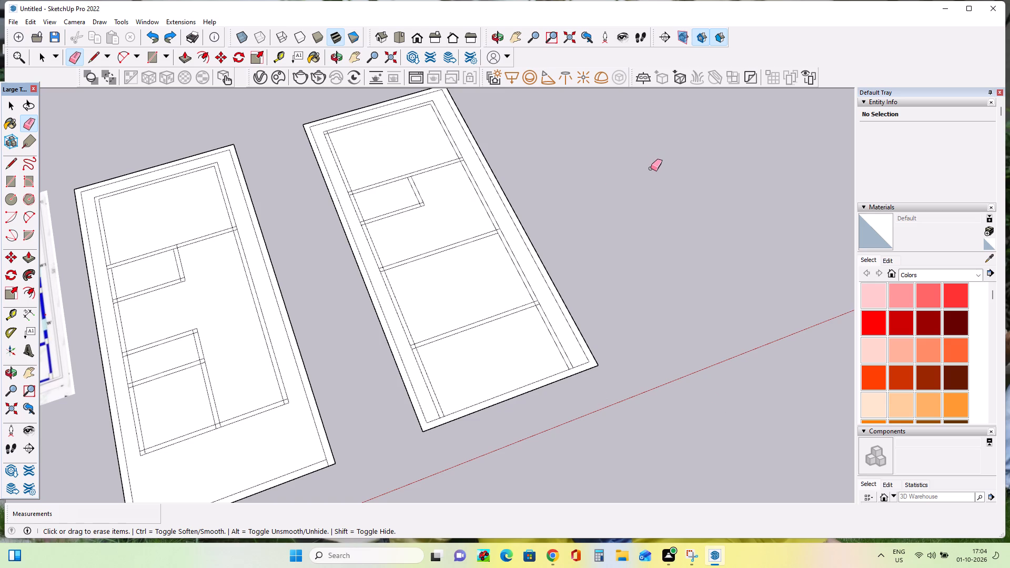
Draw a 16' line across the lower end of the upper floor's balcony, from the left side wall to the right one.
scroll(668, 299, "down", 2)
scroll(453, 351, "down", 5)
middle_click_drag(471, 378, 438, 384)
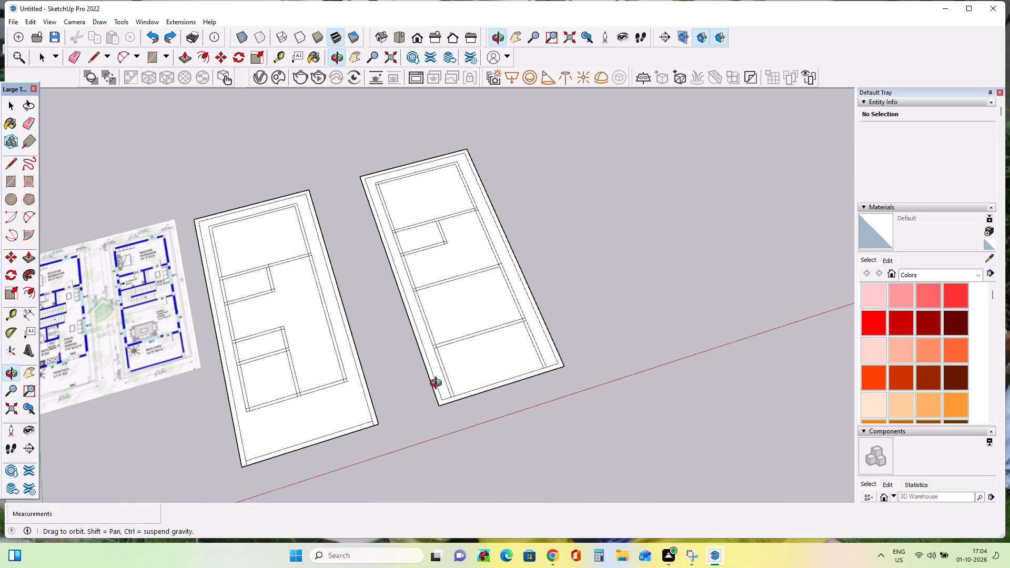
middle_click_drag(438, 384, 434, 386)
scroll(489, 369, "up", 6)
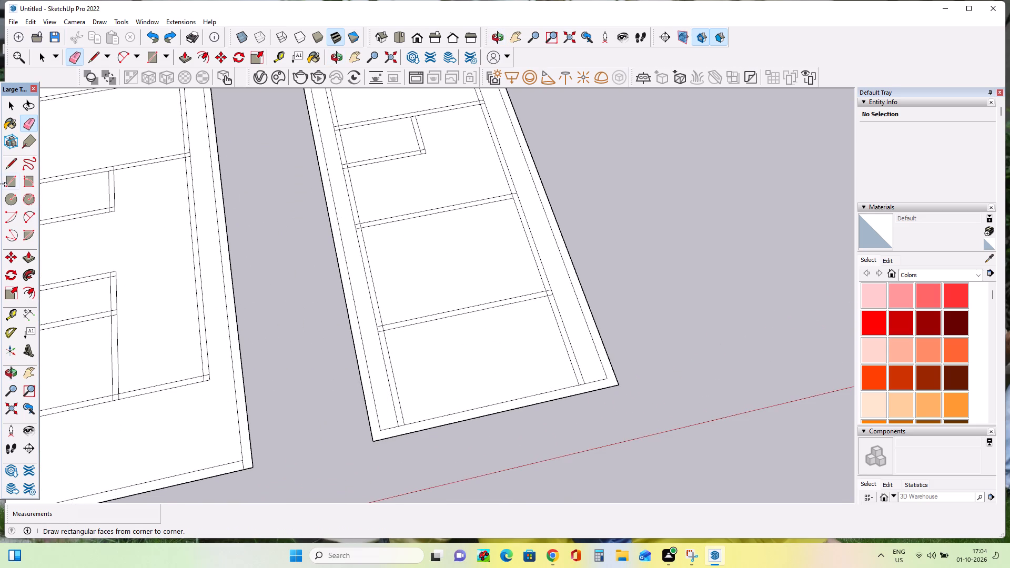
left_click(11, 169)
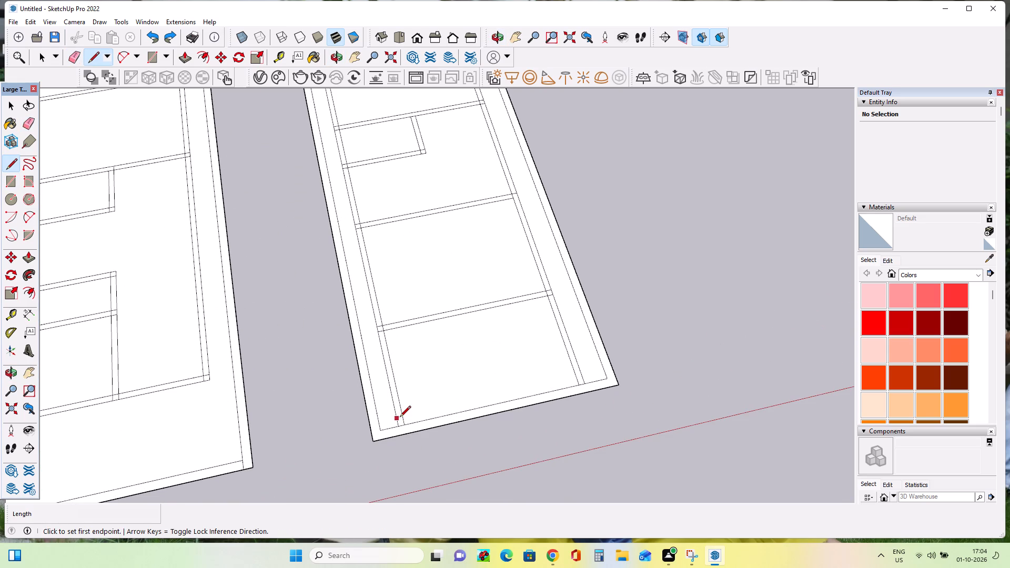
left_click(398, 417)
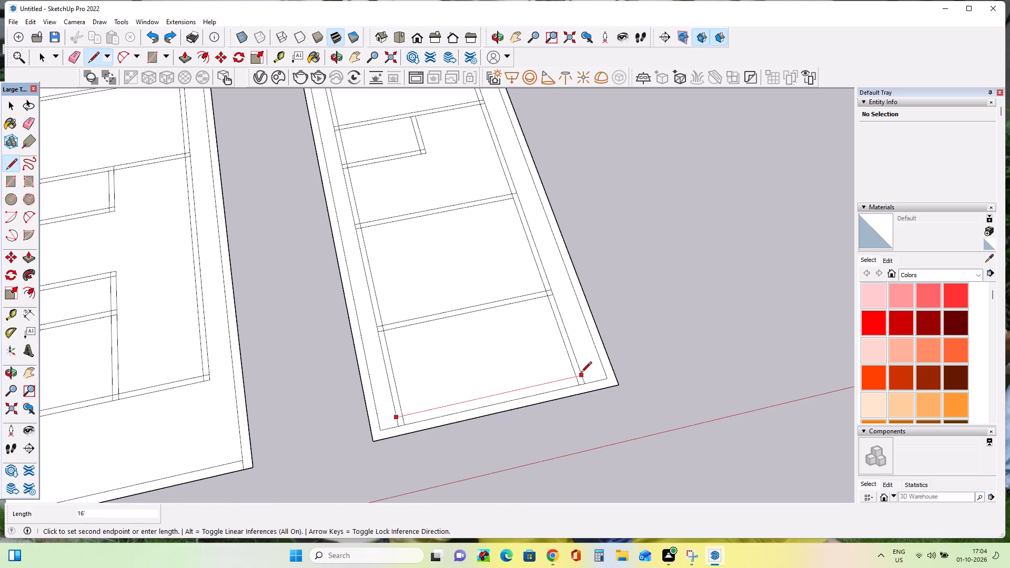
double_click(581, 373)
Examine the imported ground-floor plan around the kitchen, hall and portico for the main door opening.
scroll(610, 395, "down", 7)
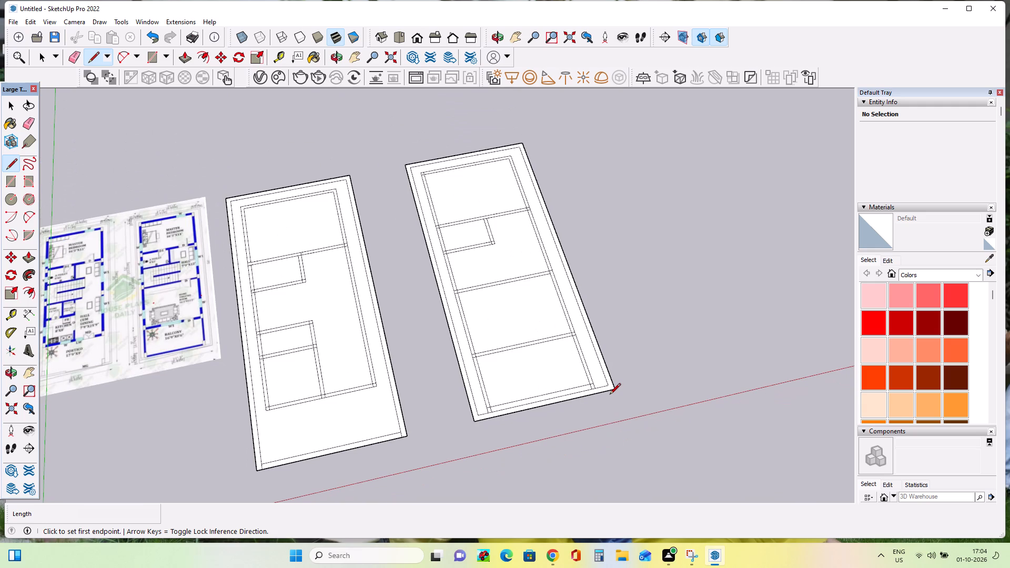
scroll(610, 395, "down", 1)
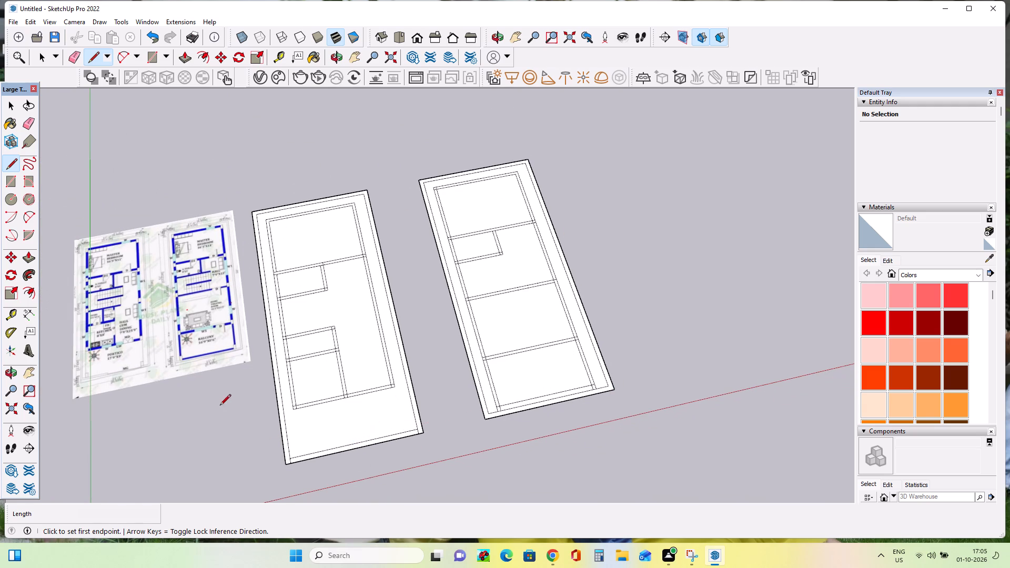
scroll(114, 335, "up", 6)
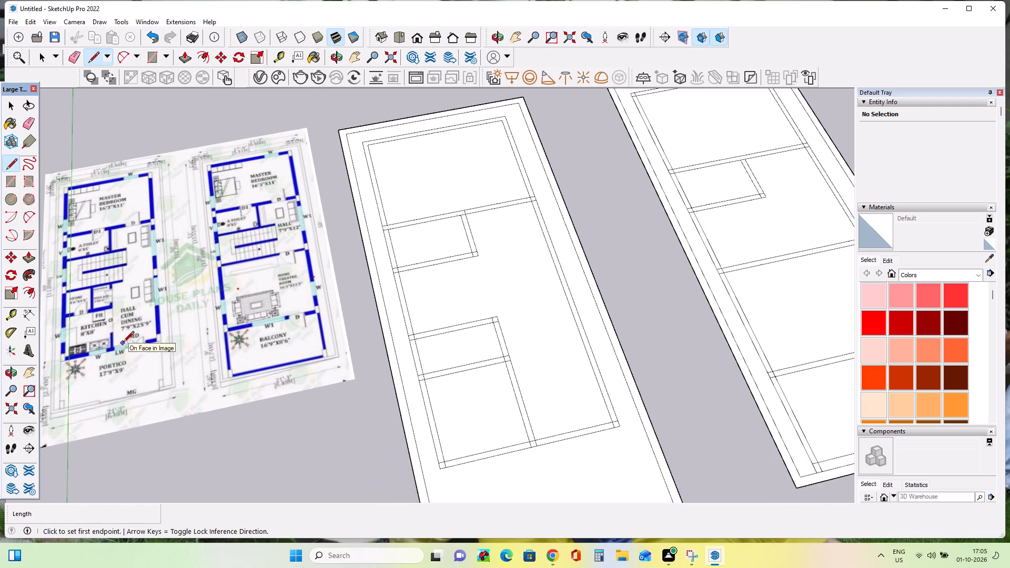
scroll(123, 343, "up", 3)
scroll(123, 343, "down", 8)
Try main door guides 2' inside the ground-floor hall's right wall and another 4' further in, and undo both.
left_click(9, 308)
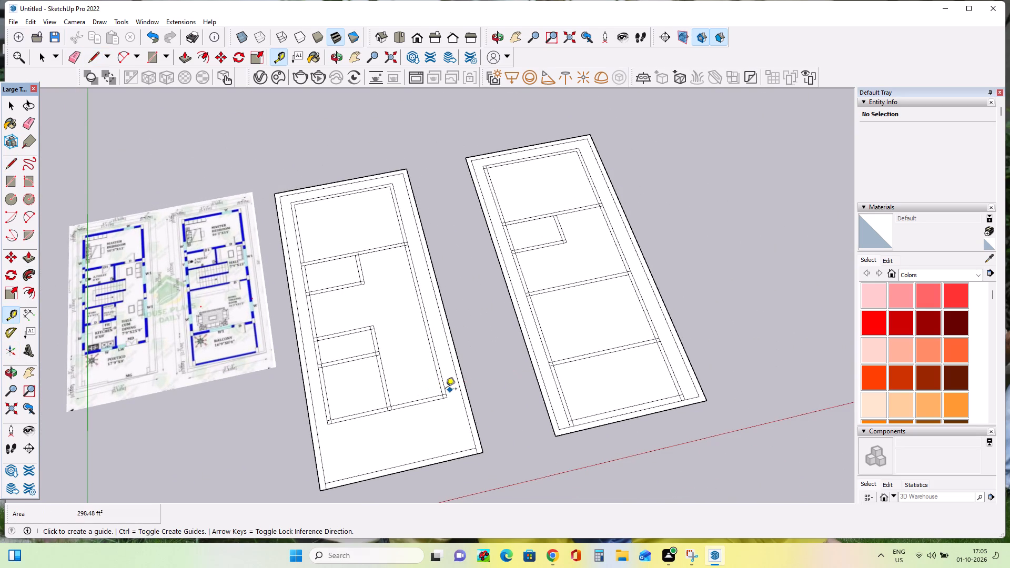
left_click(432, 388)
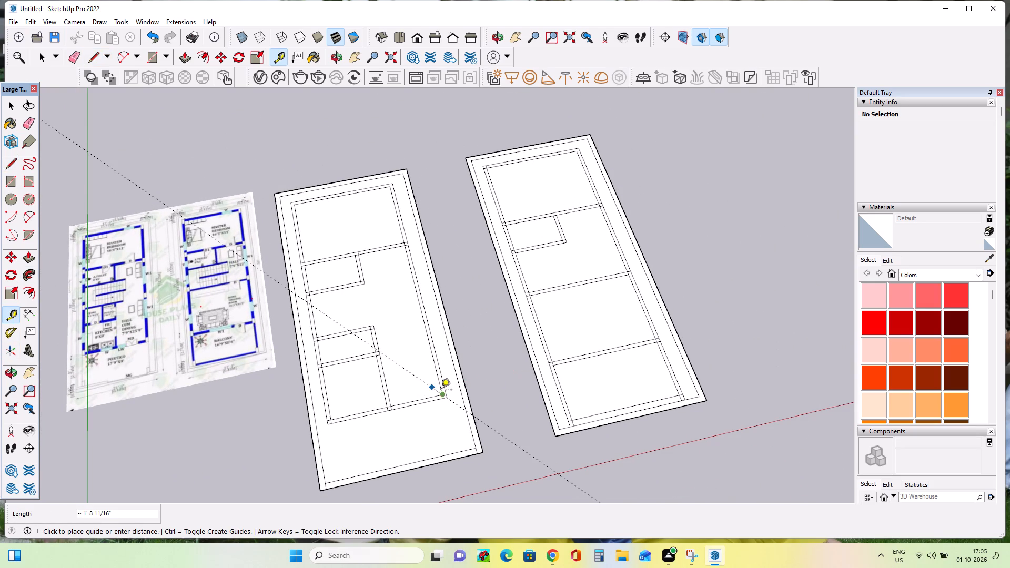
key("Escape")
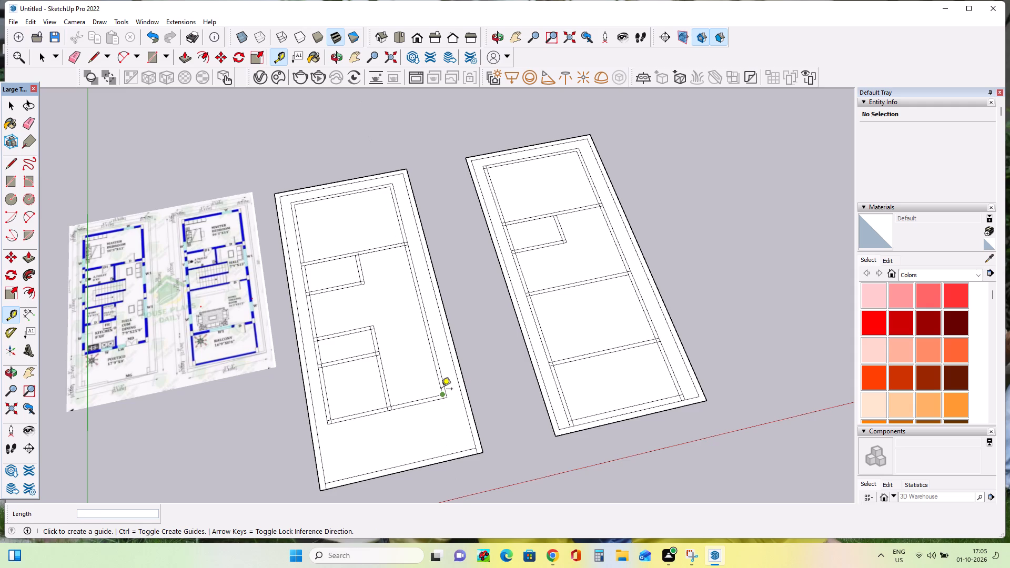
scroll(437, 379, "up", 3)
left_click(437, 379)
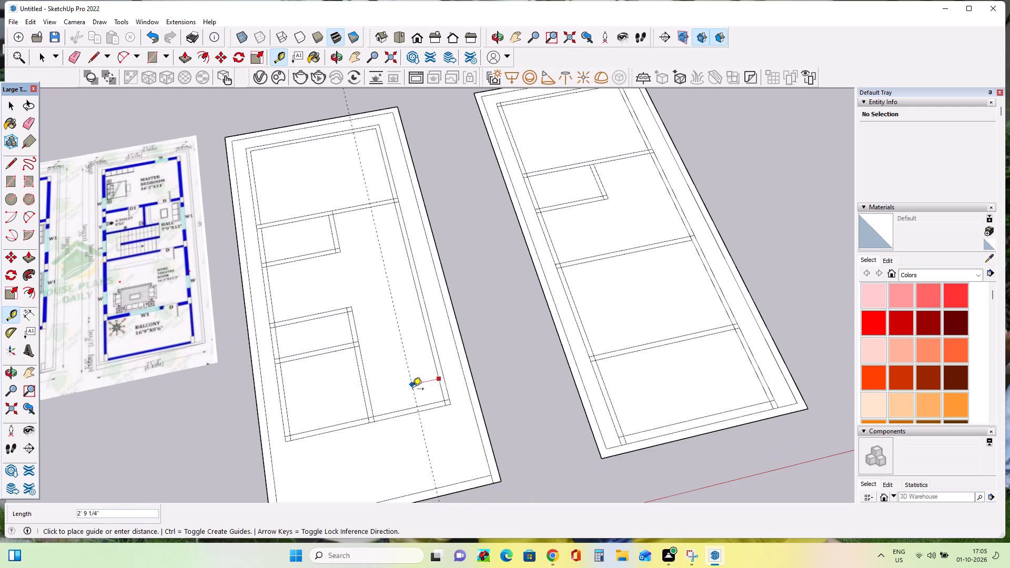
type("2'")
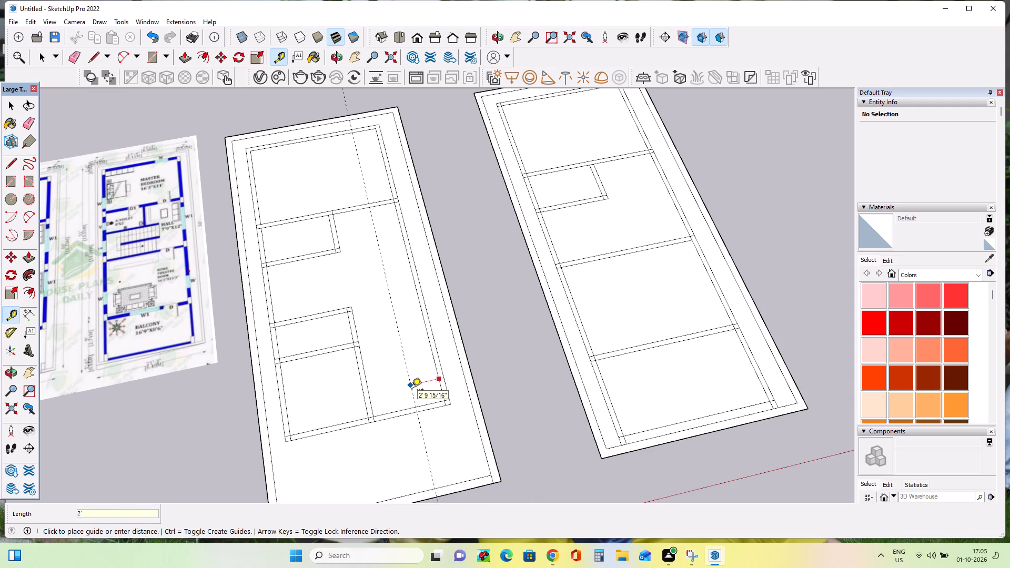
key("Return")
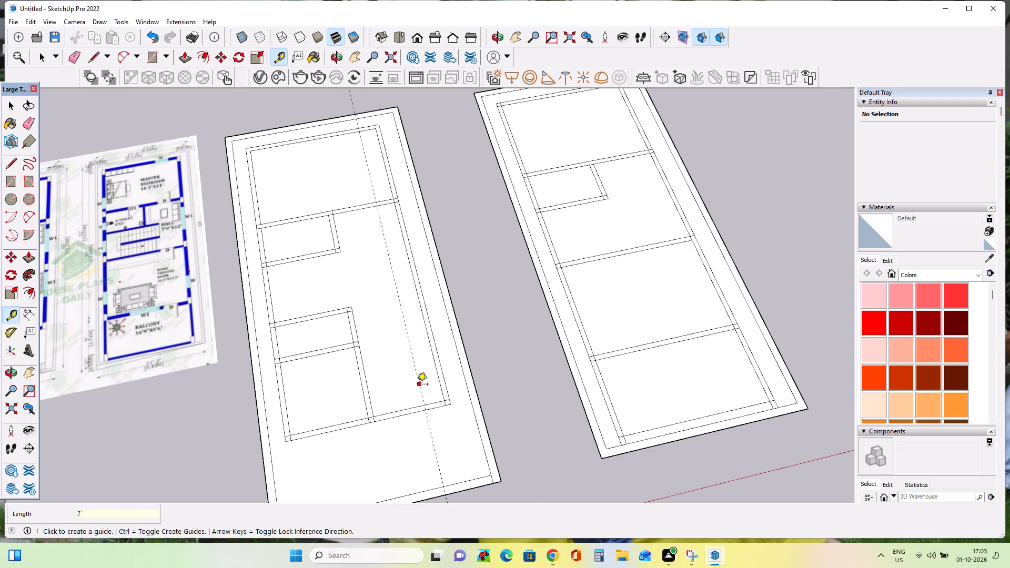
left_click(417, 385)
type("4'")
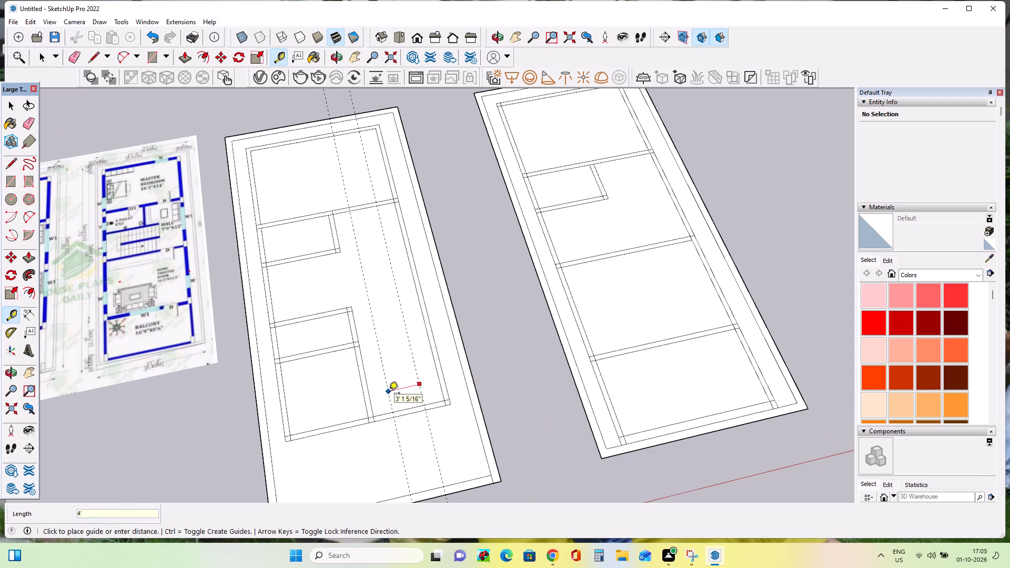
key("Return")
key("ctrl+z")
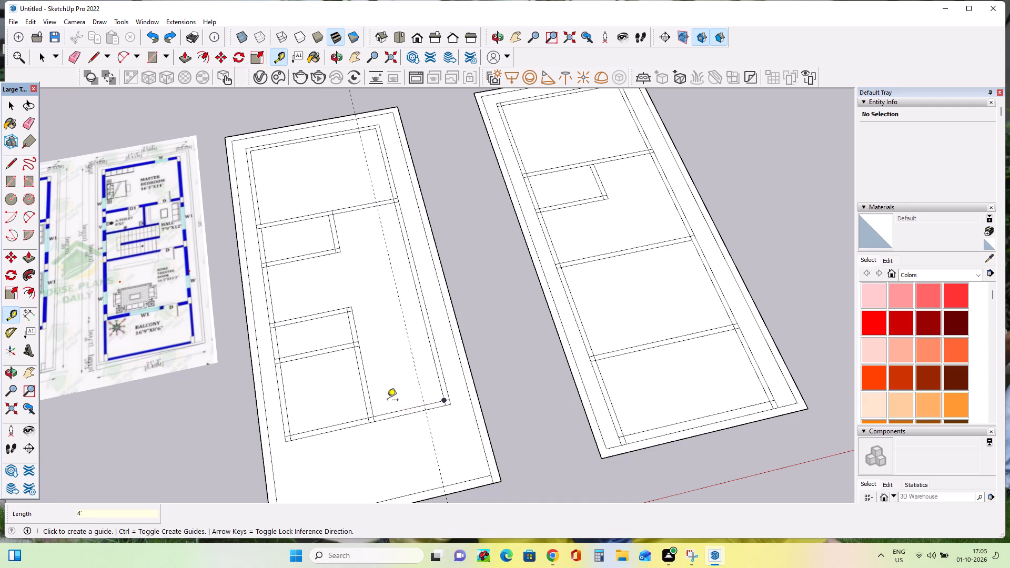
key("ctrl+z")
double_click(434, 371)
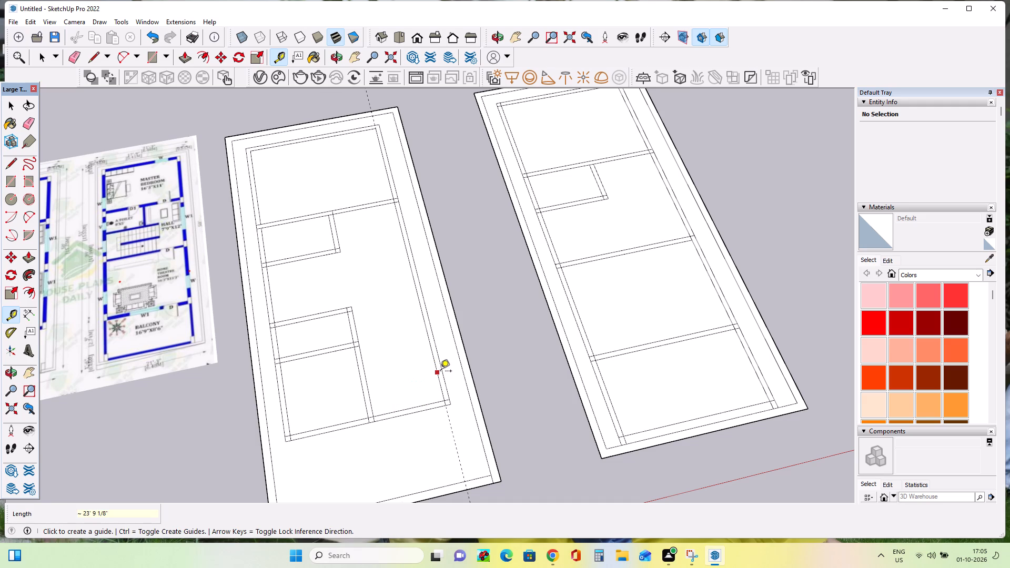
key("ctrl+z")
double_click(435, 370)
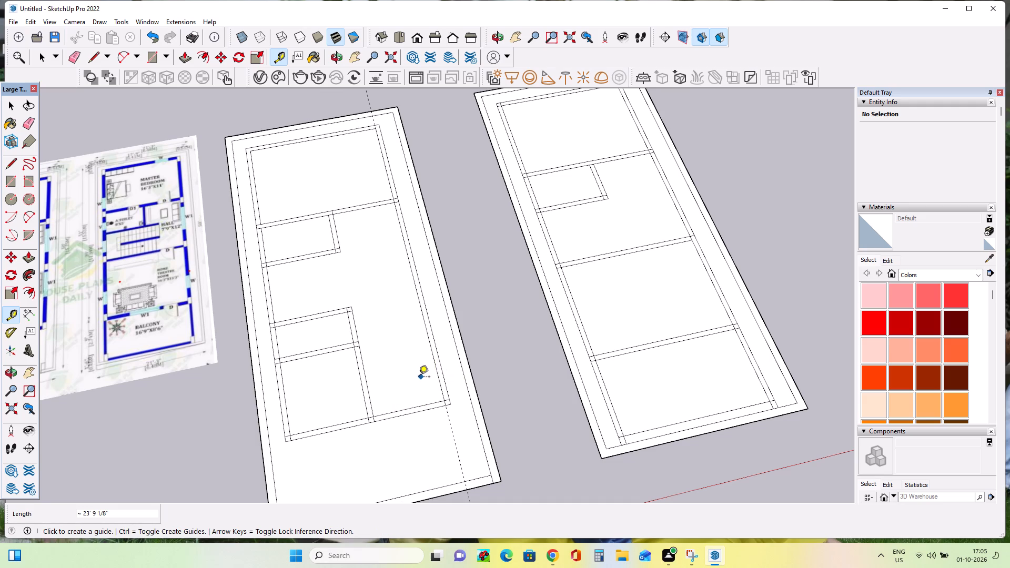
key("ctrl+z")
Place a guide 1' inside the ground-floor hall's right wall and a second guide 4' further inward for the main door.
scroll(440, 367, "up", 8)
left_click(435, 376)
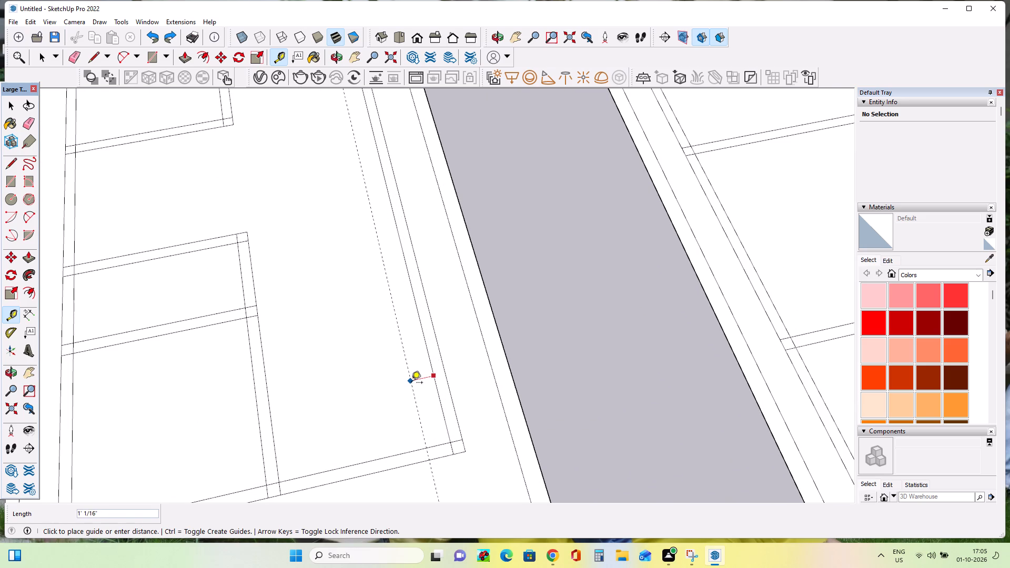
type("1'")
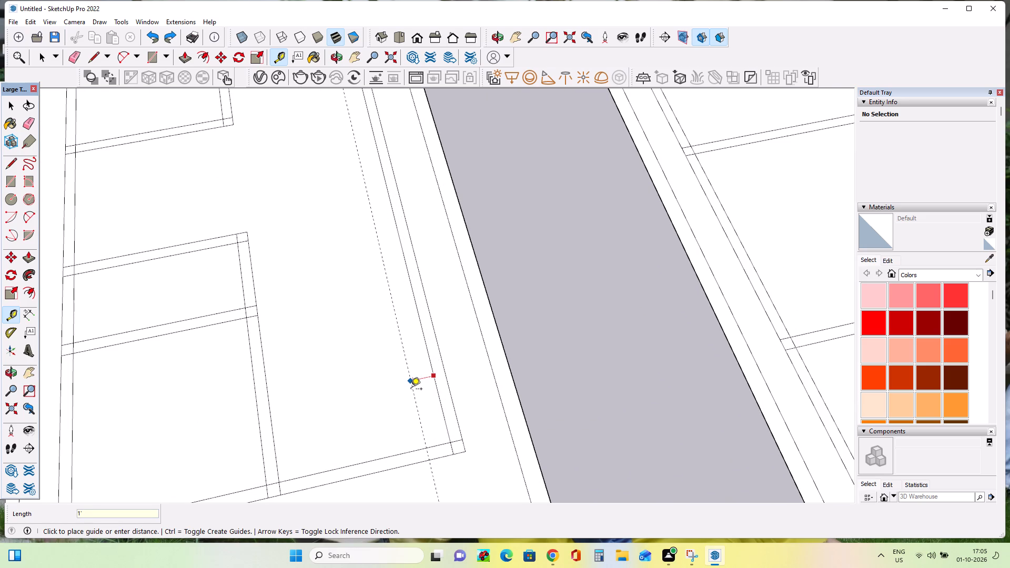
key("Return")
scroll(412, 395, "down", 10)
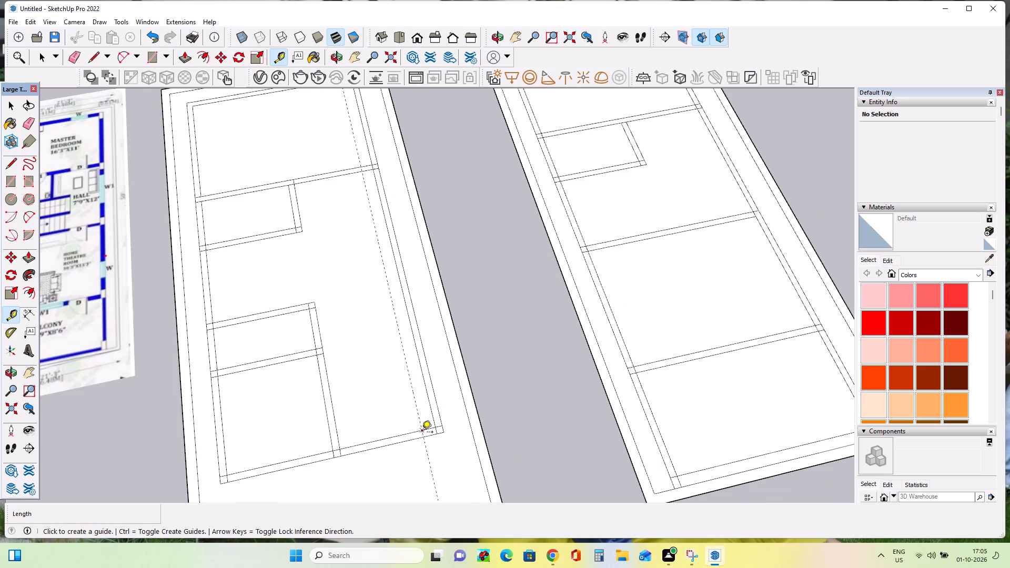
scroll(422, 433, "down", 2)
left_click(419, 405)
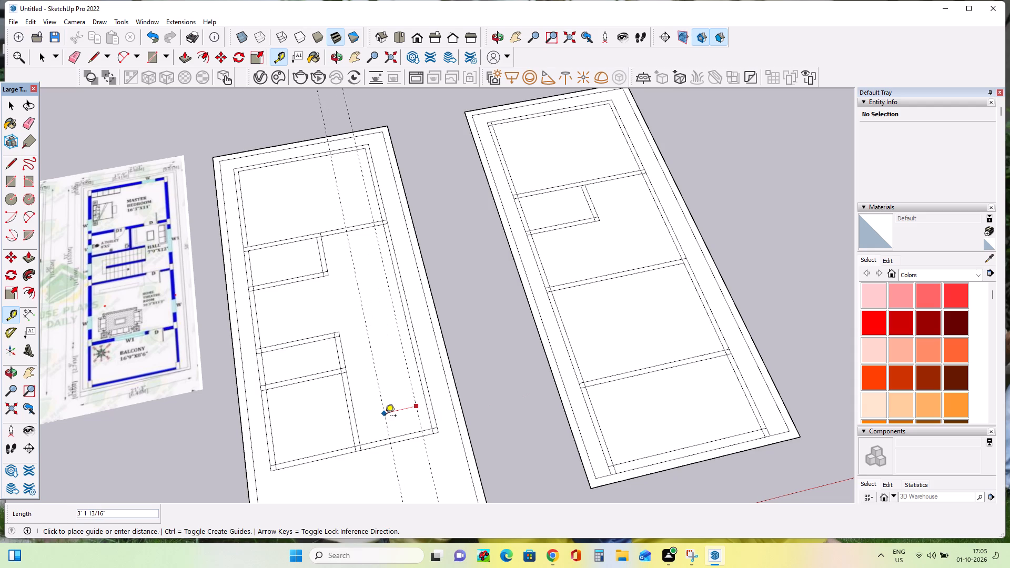
type("4'")
key("Return")
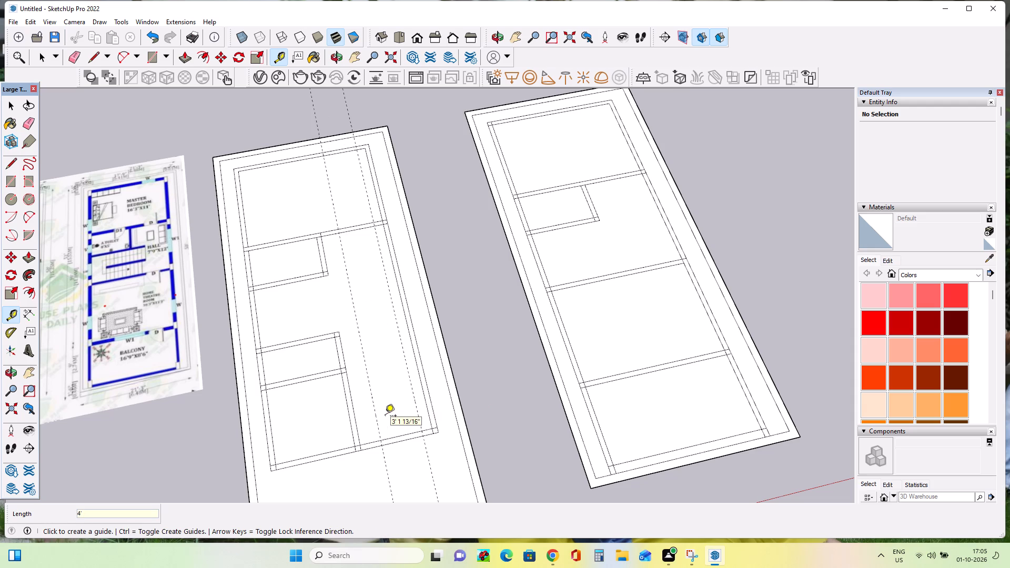
Draw short edges across the thickness of the ground-floor hall's front wall at both main door guides.
scroll(421, 445, "down", 4)
scroll(392, 481, "up", 3)
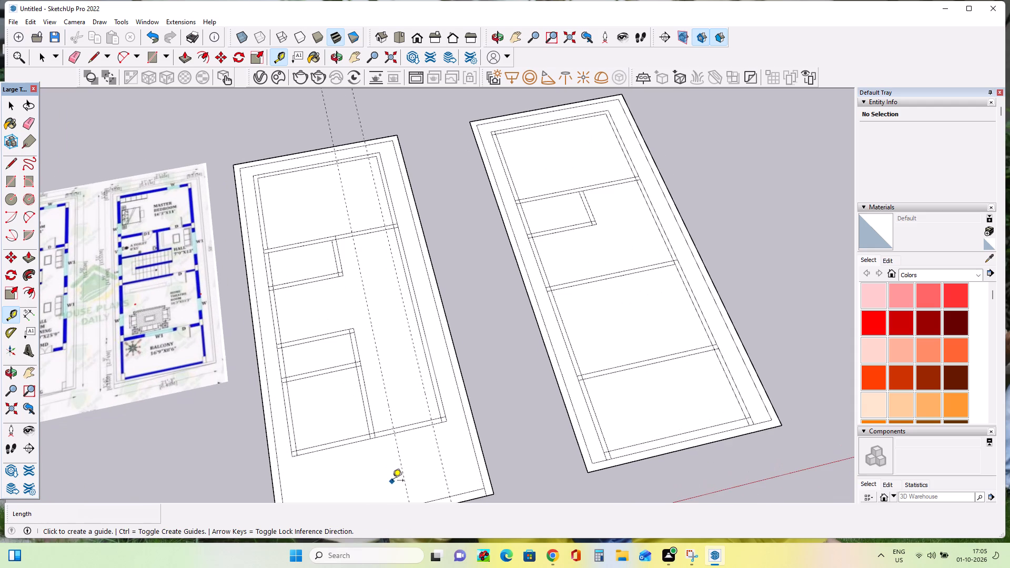
scroll(422, 456, "down", 1)
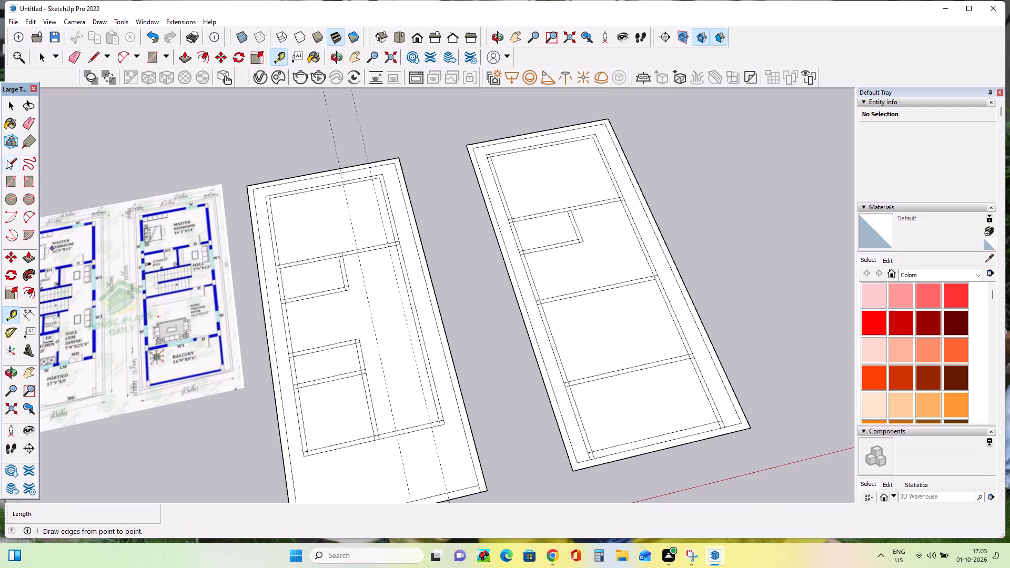
left_click(7, 159)
scroll(385, 435, "up", 7)
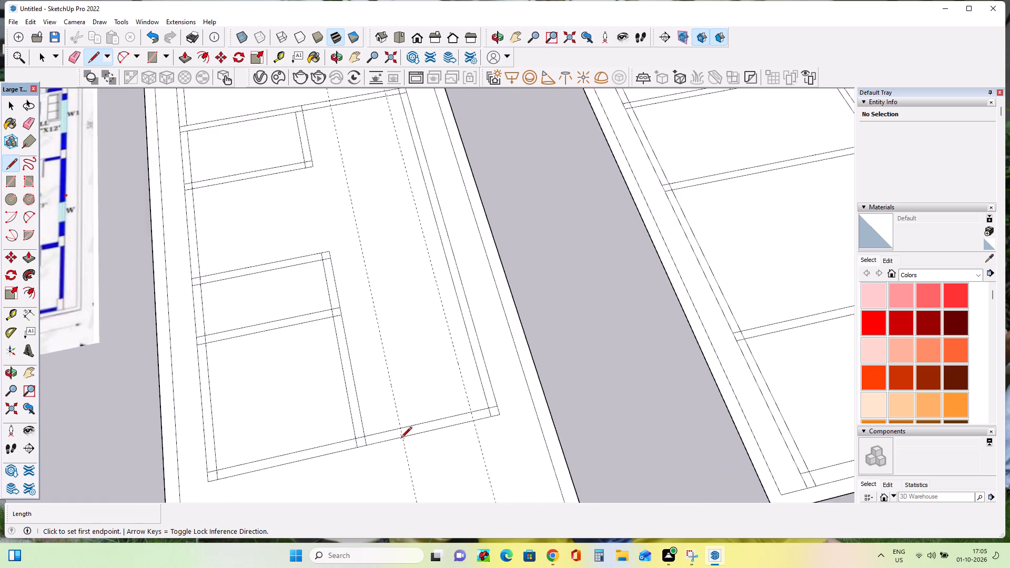
scroll(401, 438, "up", 1)
left_click(401, 438)
double_click(401, 429)
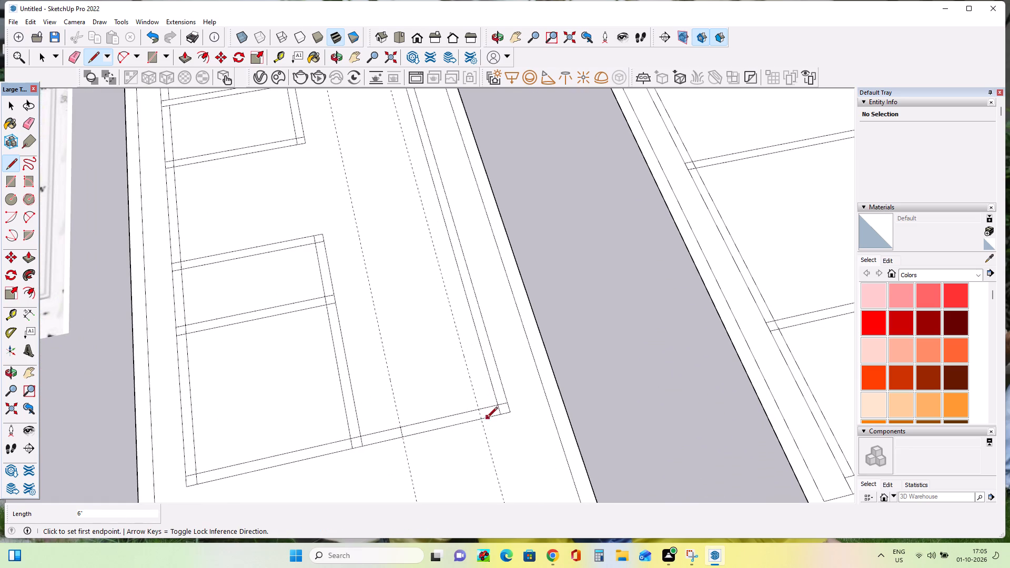
left_click(483, 420)
left_click(477, 409)
Erase the hall's front wall lines between the two cross edges to open the main door, and both door guides.
scroll(539, 402, "down", 7)
left_click(31, 119)
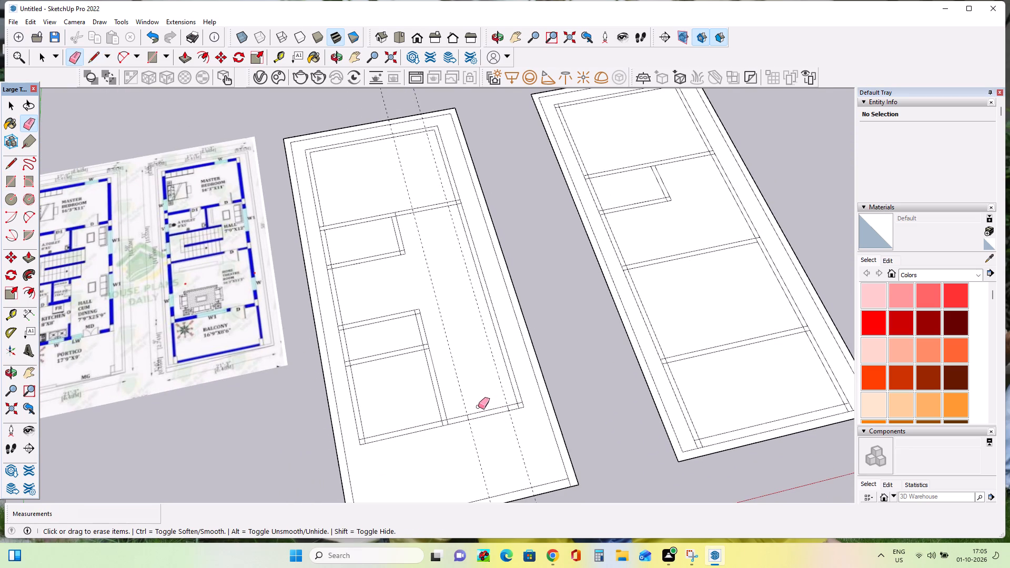
left_click_drag(487, 403, 489, 418)
left_click(492, 429)
left_click(500, 386)
left_click(506, 386)
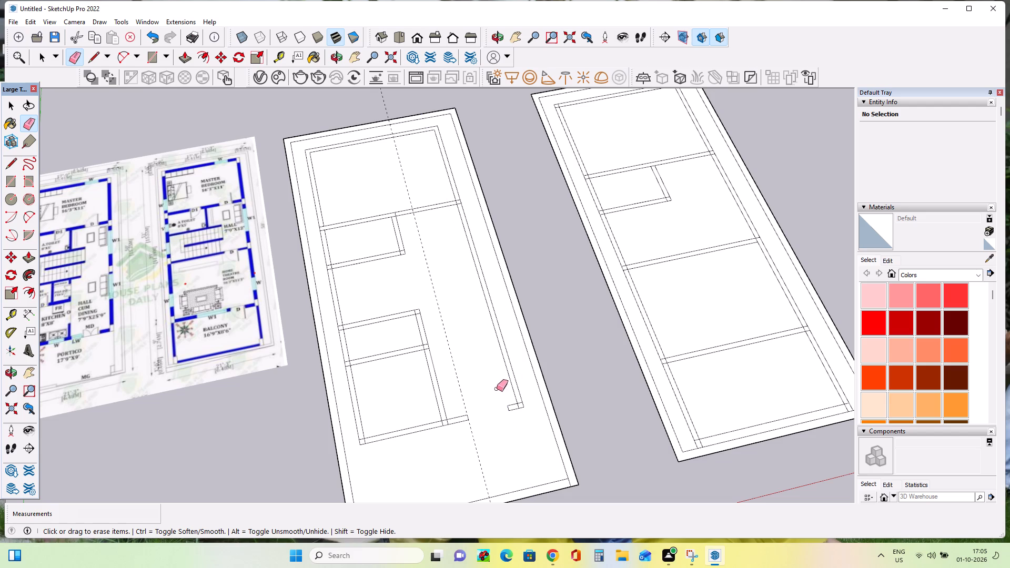
left_click(461, 399)
left_click(463, 399)
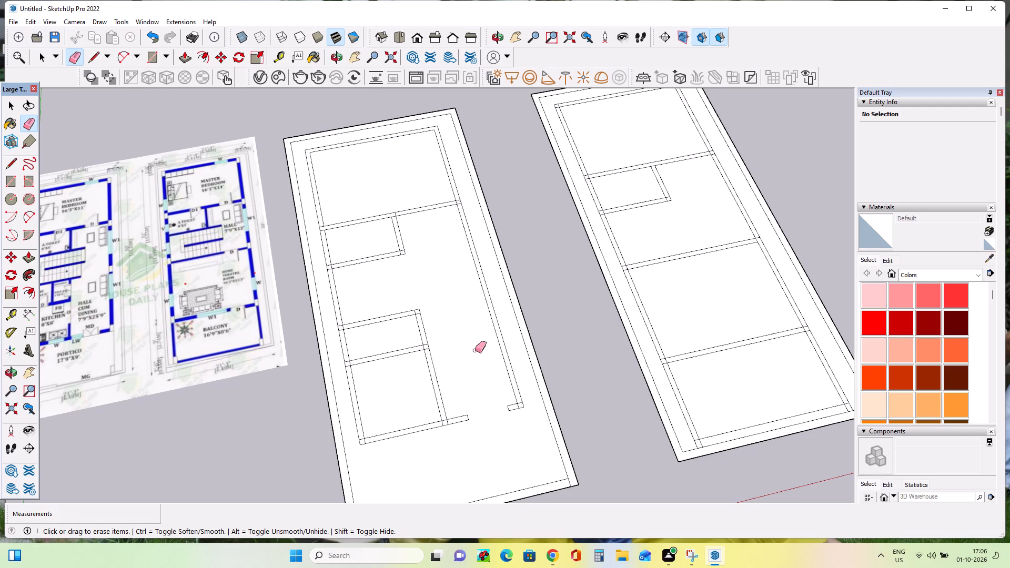
Place a guide 6" below the lower edge of the ground-floor kitchen's upper wall, inside the kitchen.
scroll(426, 438, "up", 4)
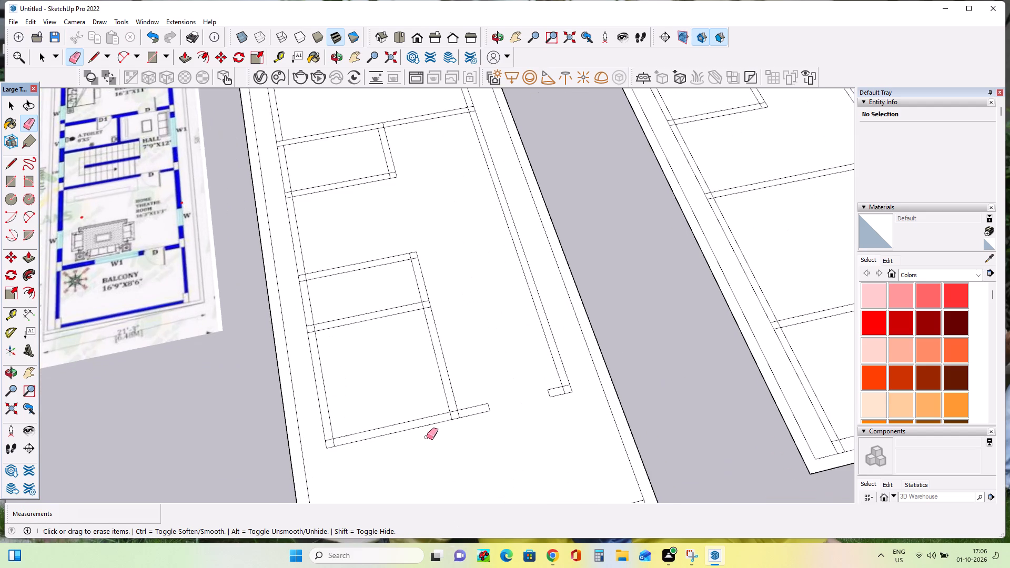
scroll(427, 437, "down", 7)
scroll(411, 376, "up", 4)
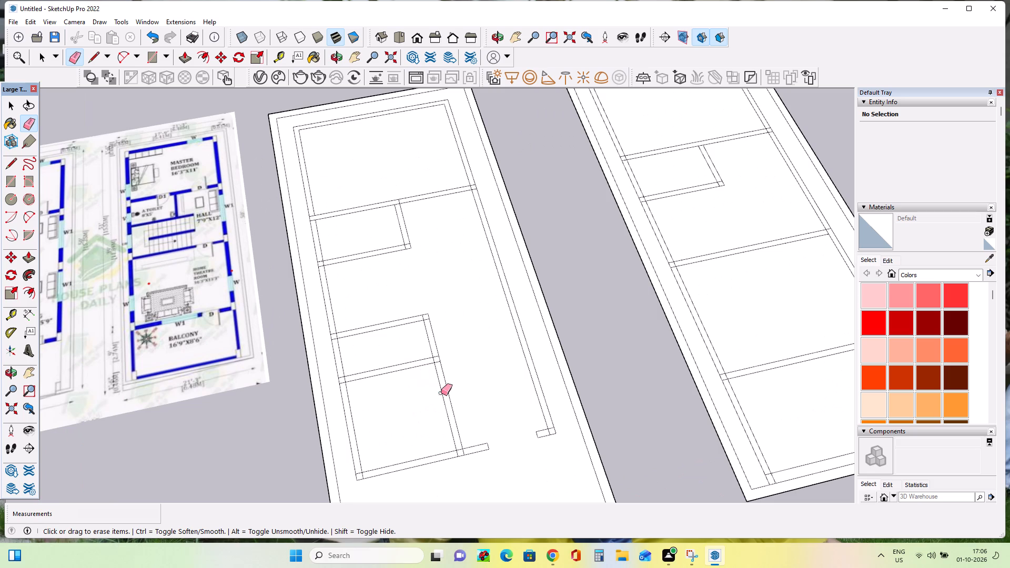
left_click(6, 315)
left_click(405, 370)
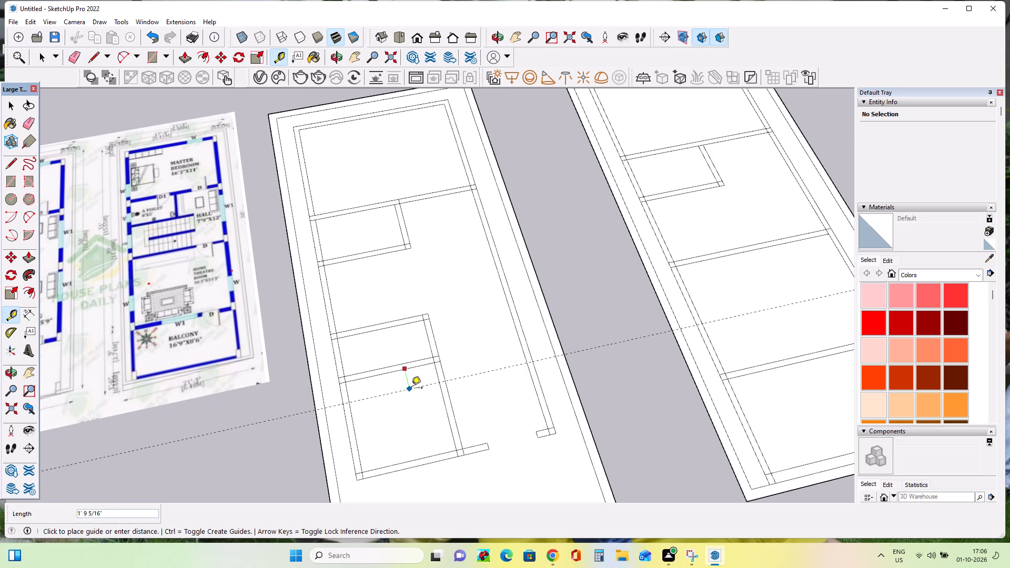
type("6\"")
key("Return")
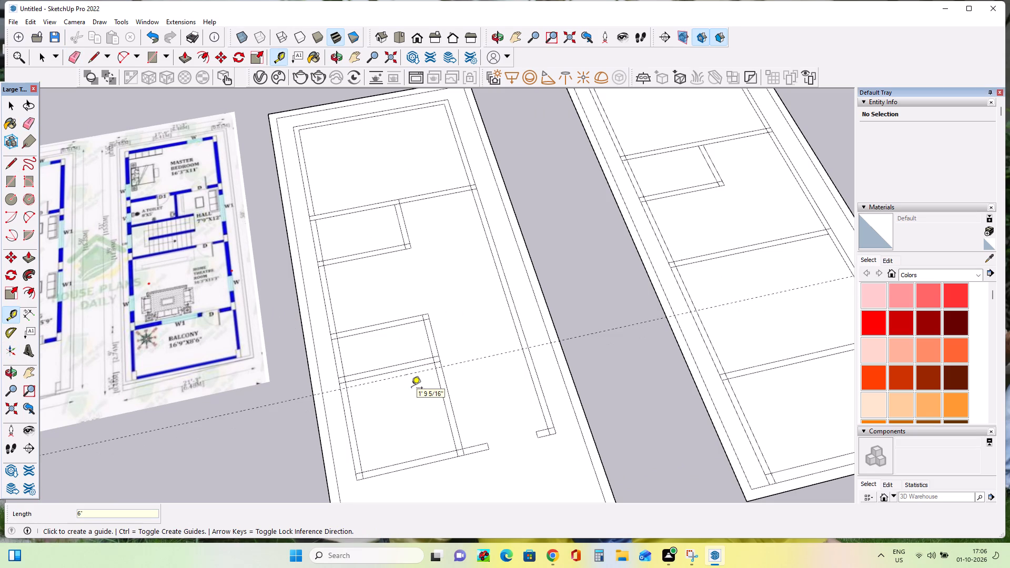
Place a second guide 3' below the first one inside the ground-floor kitchen for the door opening.
left_click(411, 372)
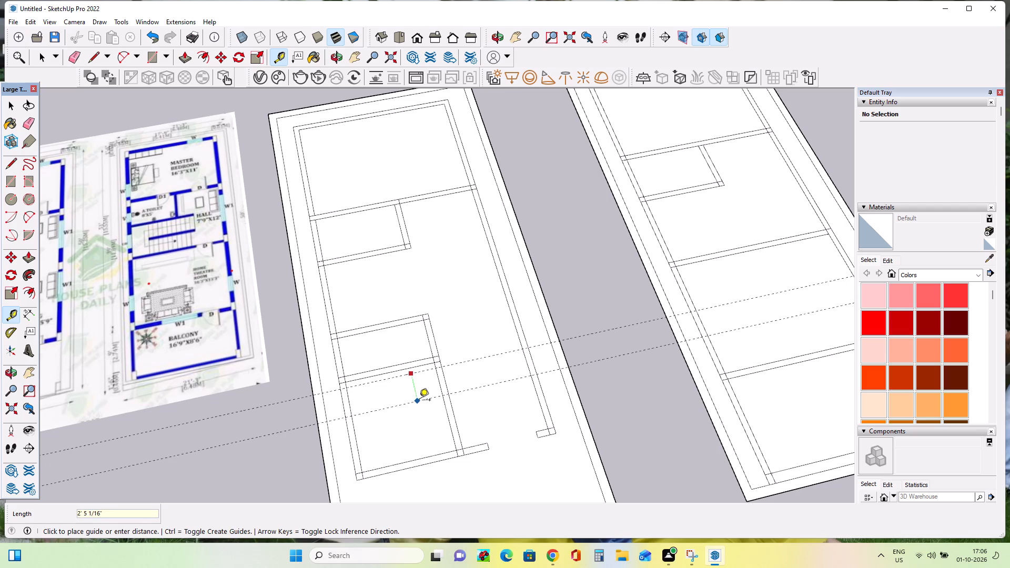
type("3'")
key("Return")
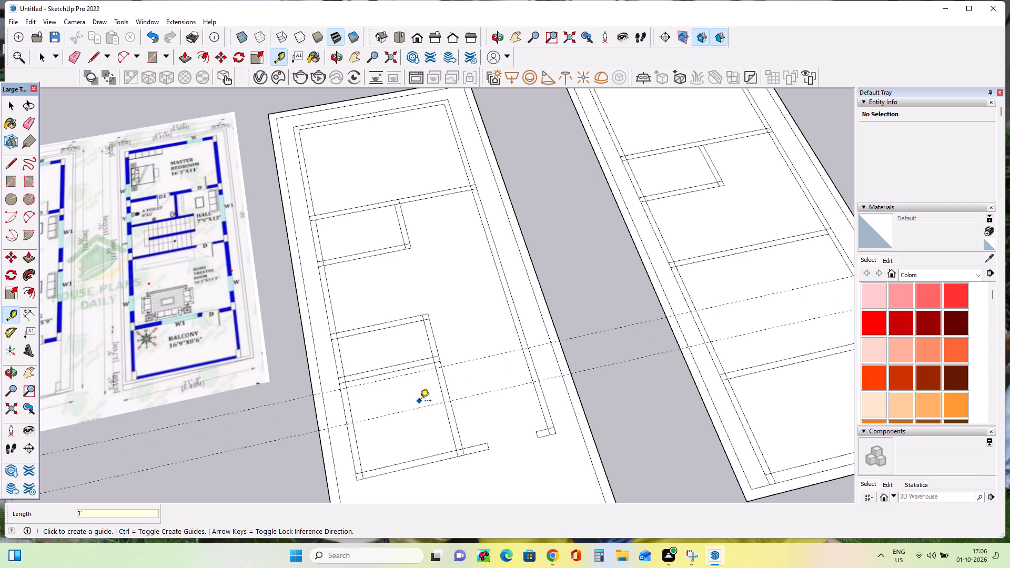
Draw short edges across the thickness of the ground-floor kitchen's right wall at both door guides.
left_click(17, 161)
scroll(447, 409, "up", 3)
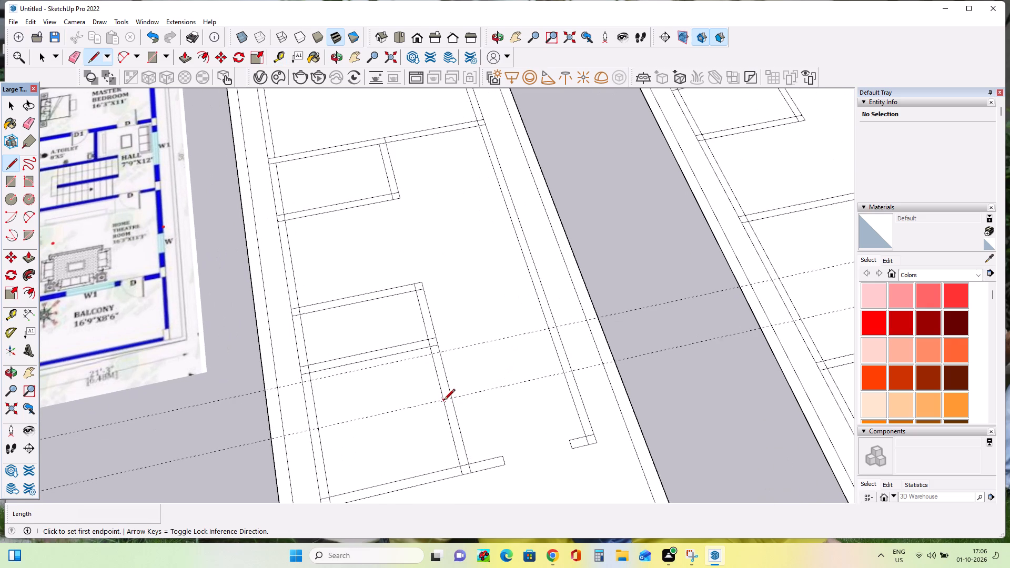
left_click(444, 401)
double_click(453, 397)
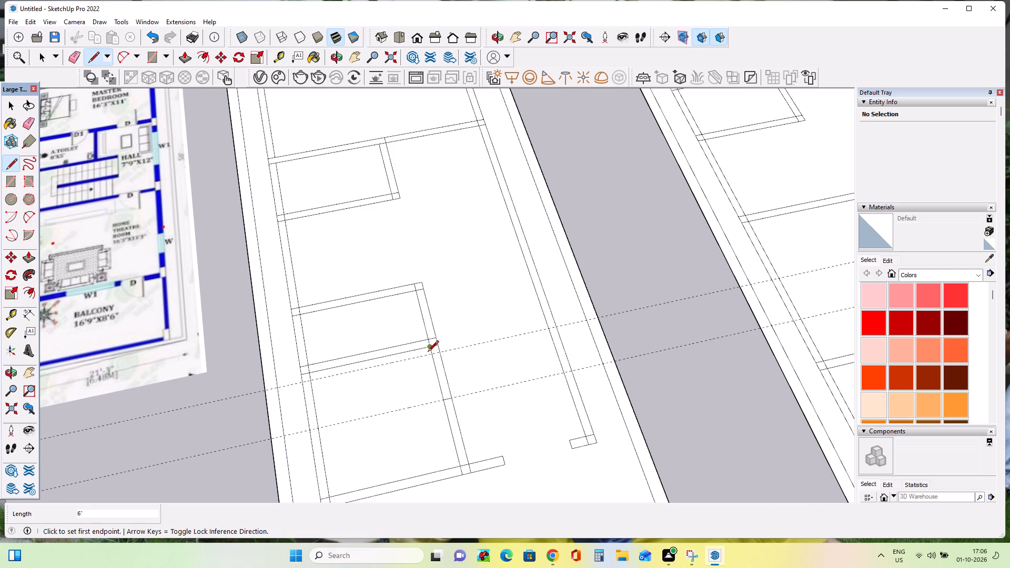
left_click(430, 356)
double_click(442, 353)
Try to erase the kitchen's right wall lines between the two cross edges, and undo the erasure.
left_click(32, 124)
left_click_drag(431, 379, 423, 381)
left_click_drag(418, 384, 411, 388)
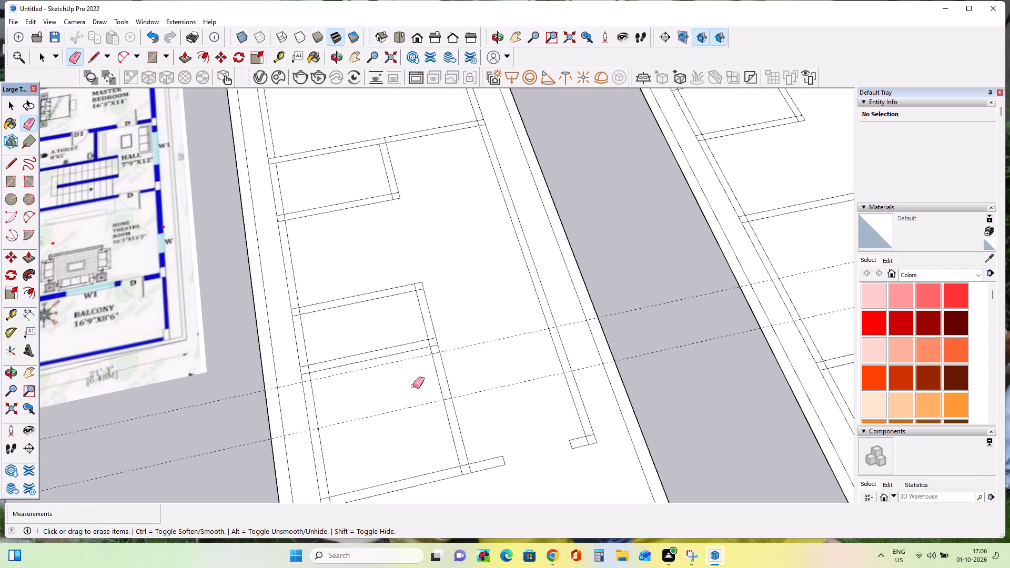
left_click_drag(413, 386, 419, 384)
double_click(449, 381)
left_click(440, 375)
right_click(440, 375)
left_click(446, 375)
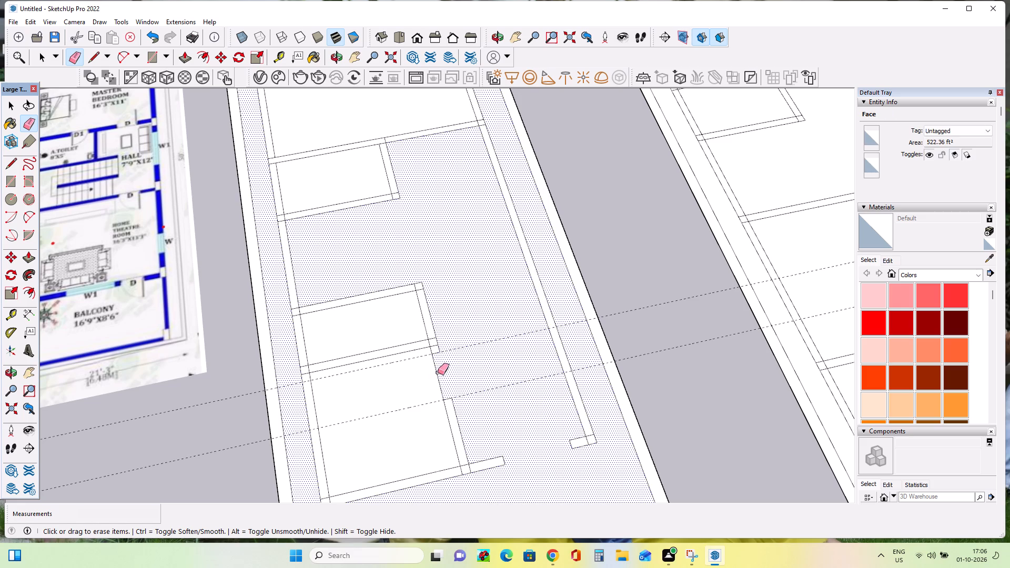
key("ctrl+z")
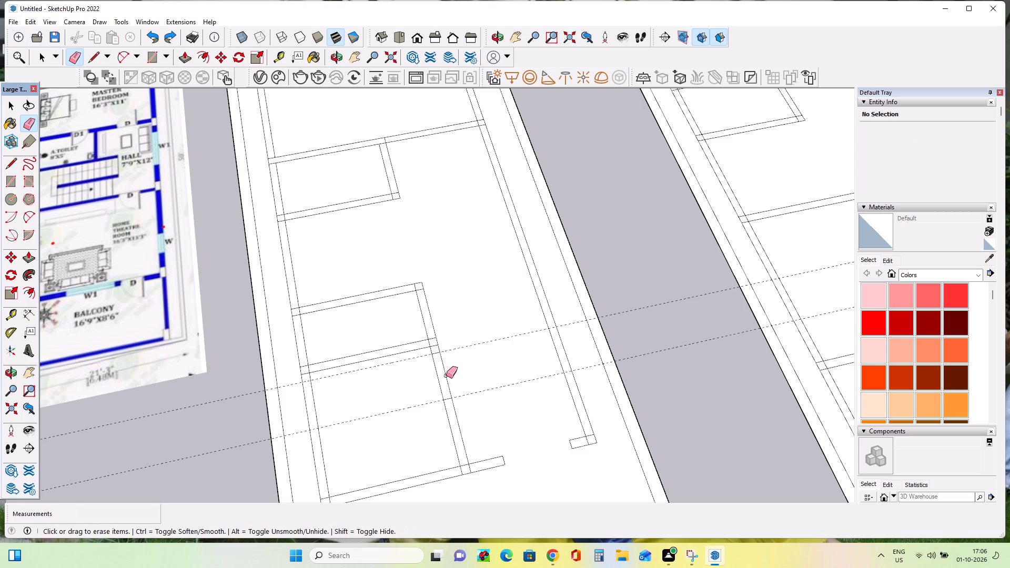
Erase the kitchen's right wall lines between the two cross edges to open the doorway, and both door guides.
left_click_drag(447, 374, 436, 382)
left_click(433, 384)
left_click_drag(479, 343, 479, 351)
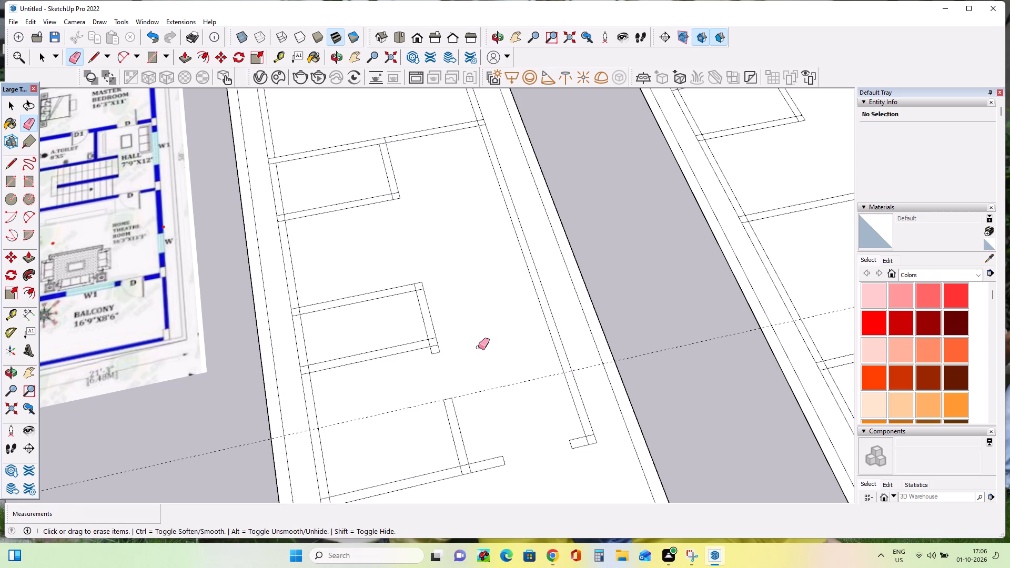
left_click_drag(490, 402, 492, 407)
left_click(497, 417)
left_click(507, 398)
left_click(510, 385)
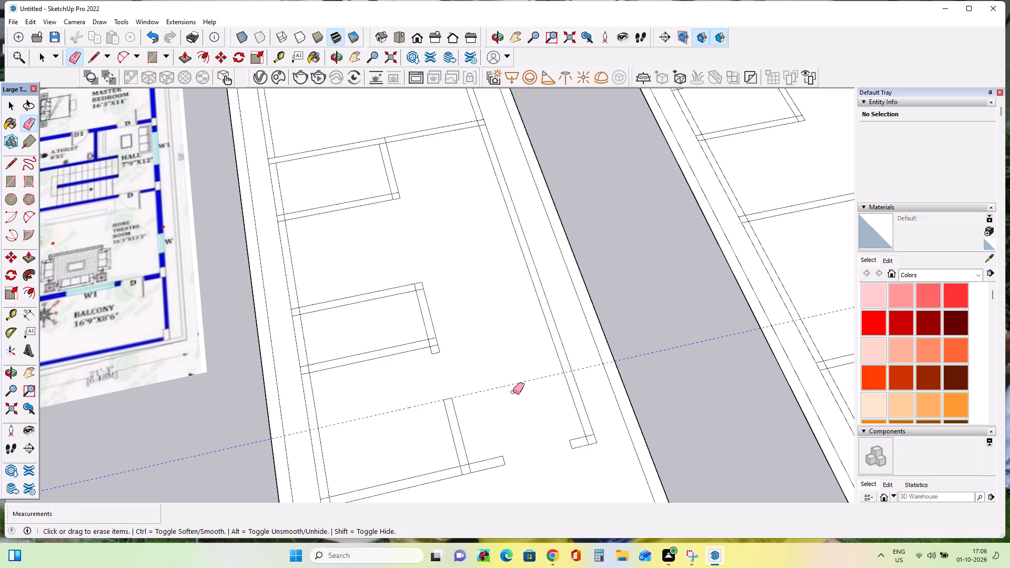
left_click(513, 392)
Erase the overlapping lines inside the junction of the kitchen's right wall and the front wall.
double_click(466, 466)
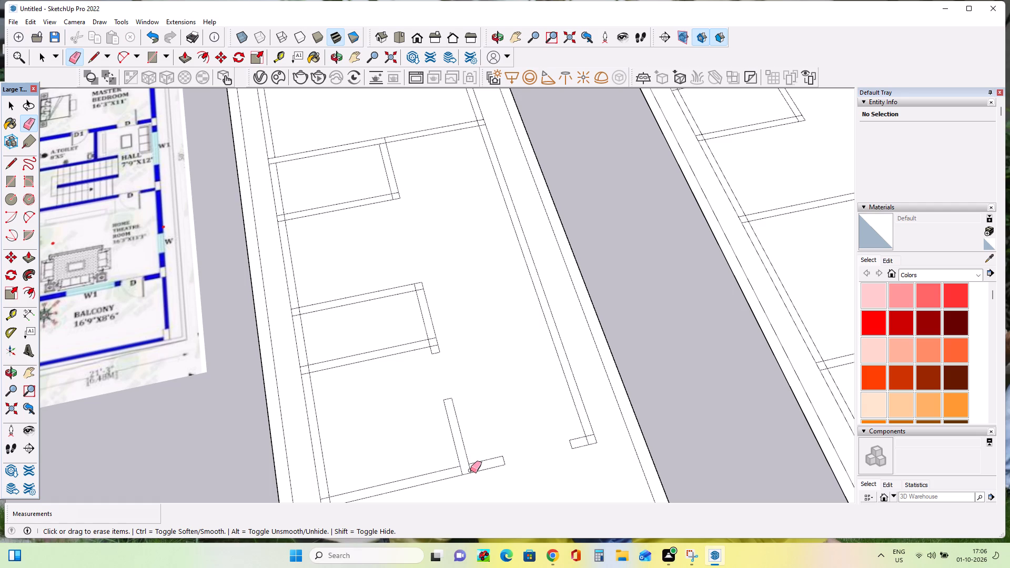
double_click(470, 470)
left_click(461, 470)
Erase the overlapping lines where the kitchen's upper wall meets its right wall and the house's left outer wall.
scroll(437, 342, "up", 7)
left_click(429, 336)
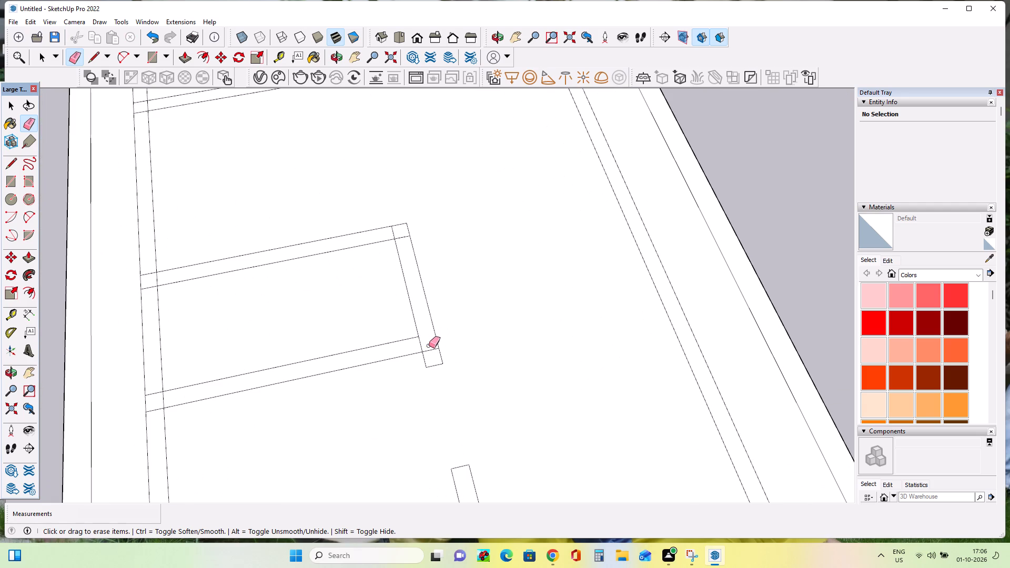
left_click(429, 352)
left_click(423, 345)
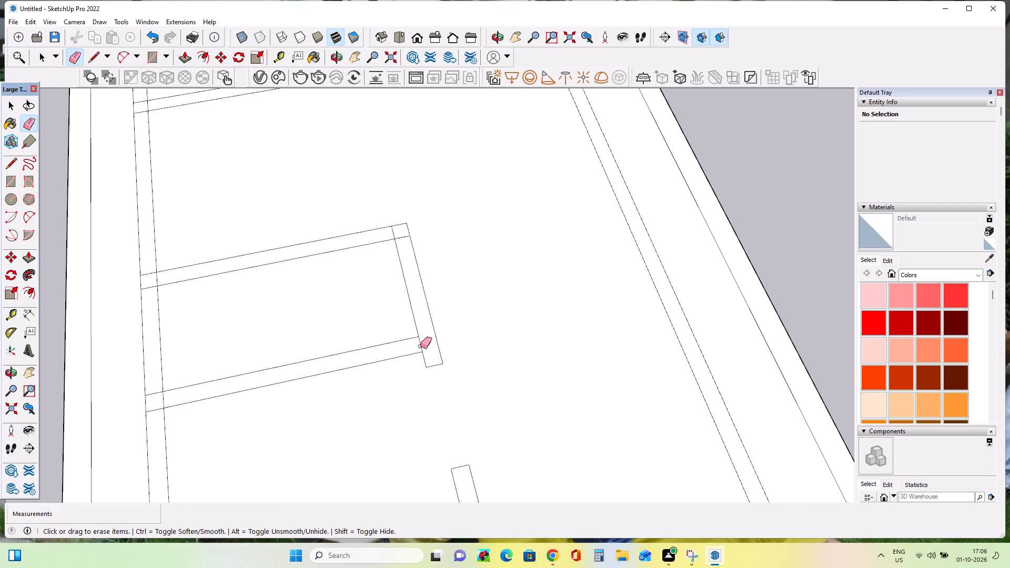
left_click(420, 346)
double_click(164, 400)
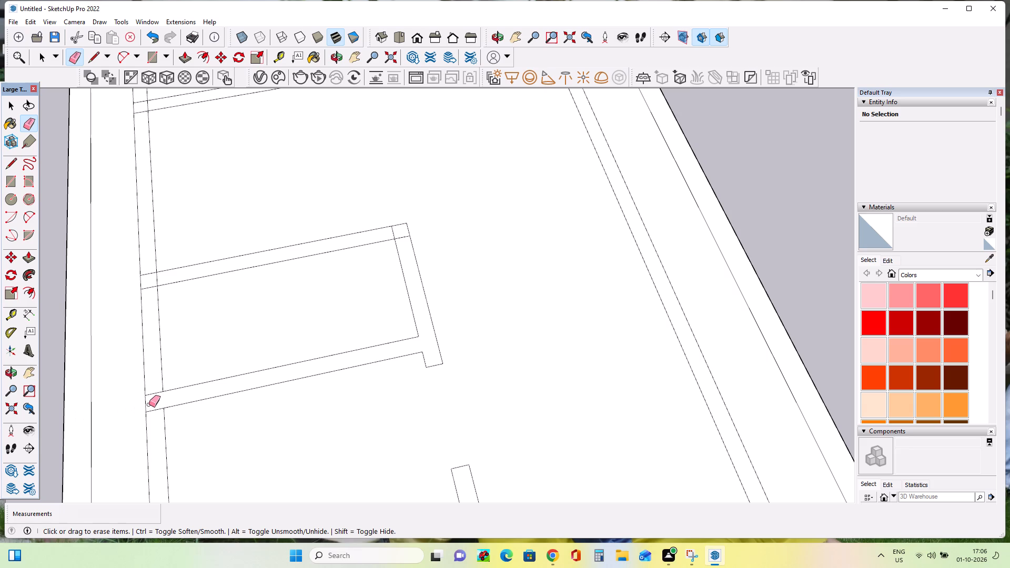
left_click(154, 395)
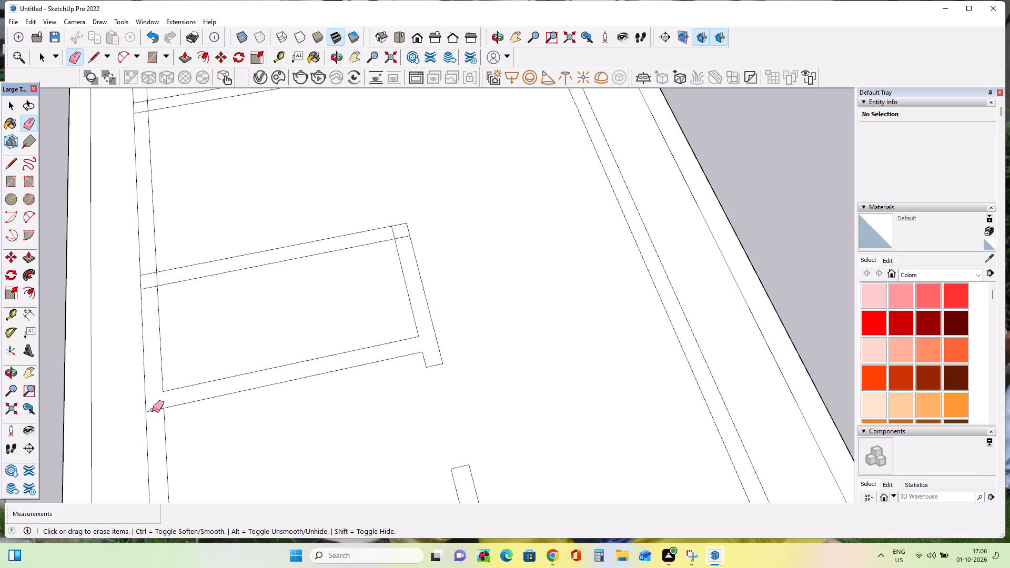
double_click(153, 410)
Erase the overlapping lines inside the kitchen's front-left corner, where the left outer wall meets the front wall.
scroll(262, 399, "down", 10)
scroll(224, 494, "up", 5)
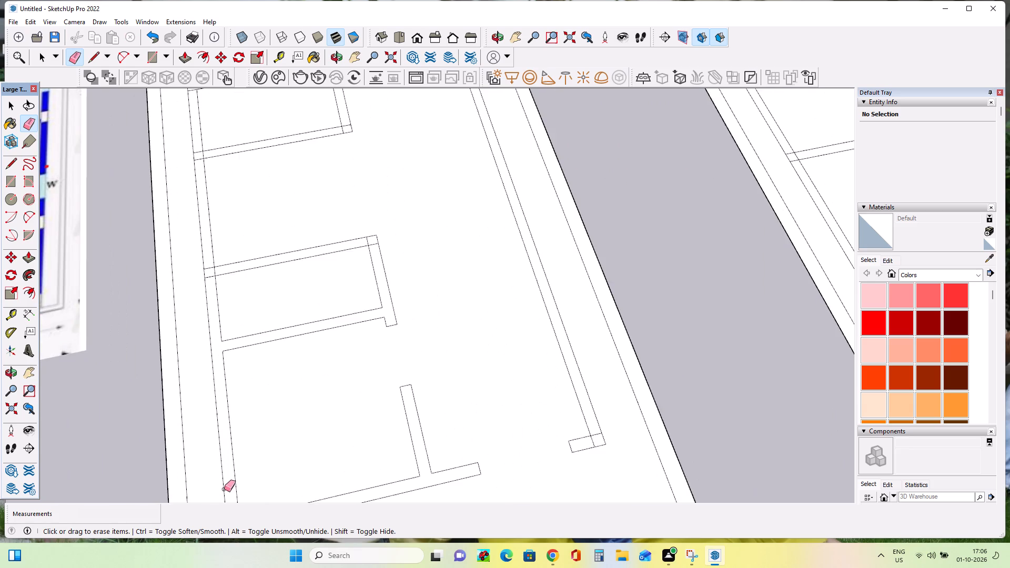
scroll(224, 483, "up", 4)
scroll(252, 453, "down", 19)
scroll(243, 502, "up", 7)
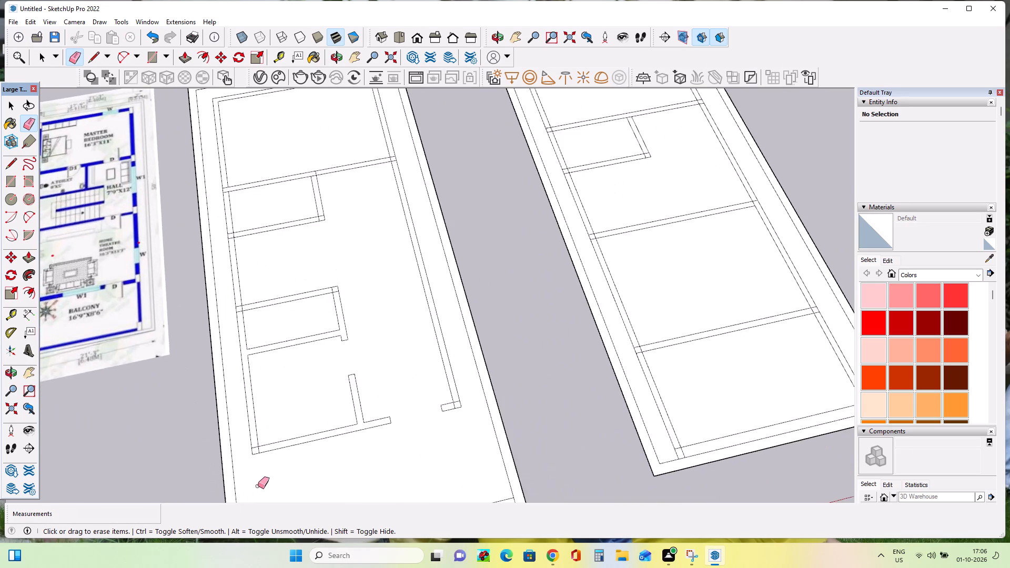
scroll(258, 486, "up", 8)
double_click(247, 412)
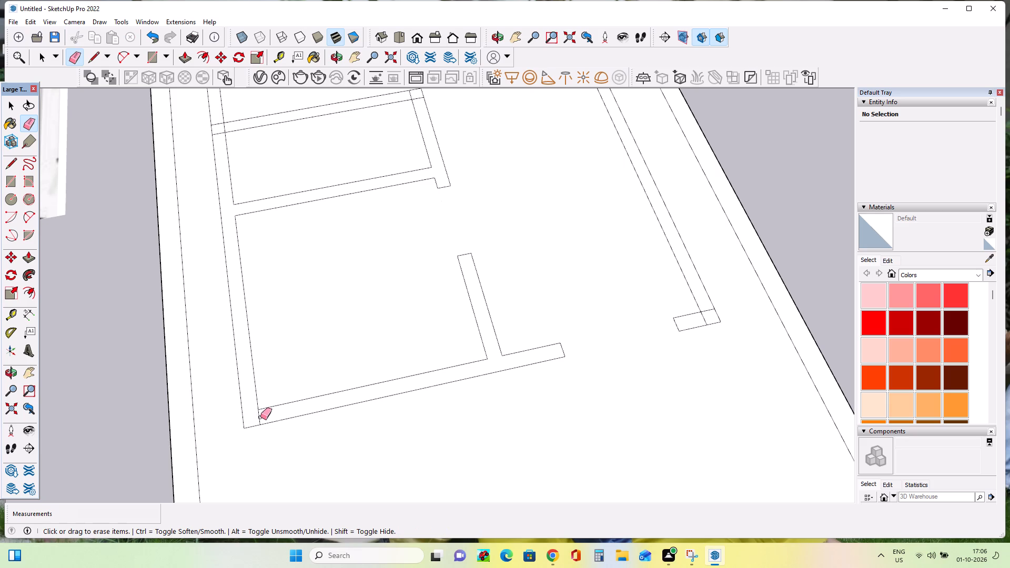
left_click(258, 417)
Erase the overlapping lines inside the hall's front-right corner, where the right outer wall meets the front wall.
scroll(354, 419, "down", 7)
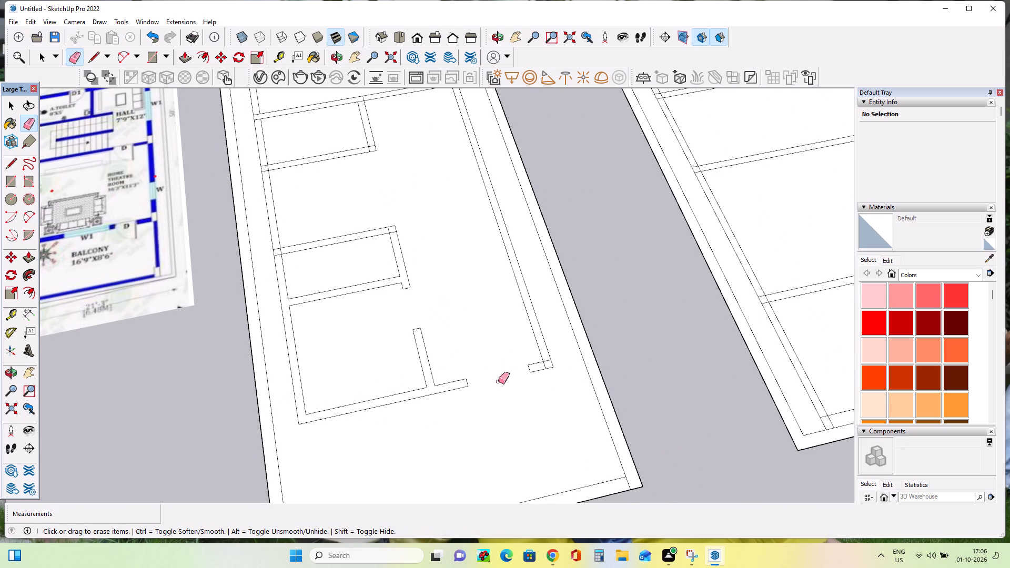
scroll(567, 373, "up", 9)
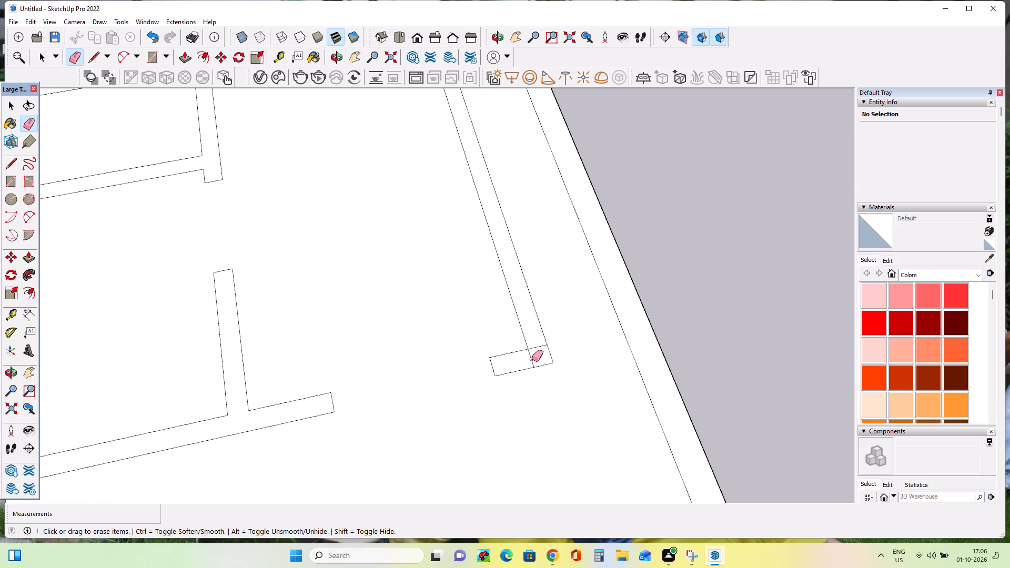
double_click(532, 359)
double_click(538, 347)
Examine the door positions of the ground-floor store, puja room and kitchen on the reference plan against the modelled walls.
scroll(553, 350, "down", 11)
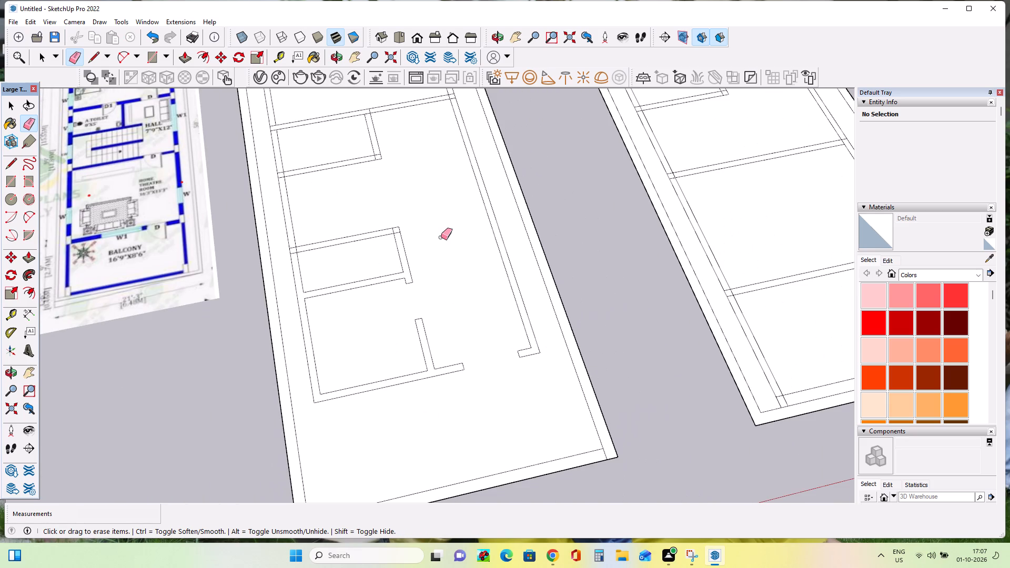
scroll(403, 232, "down", 5)
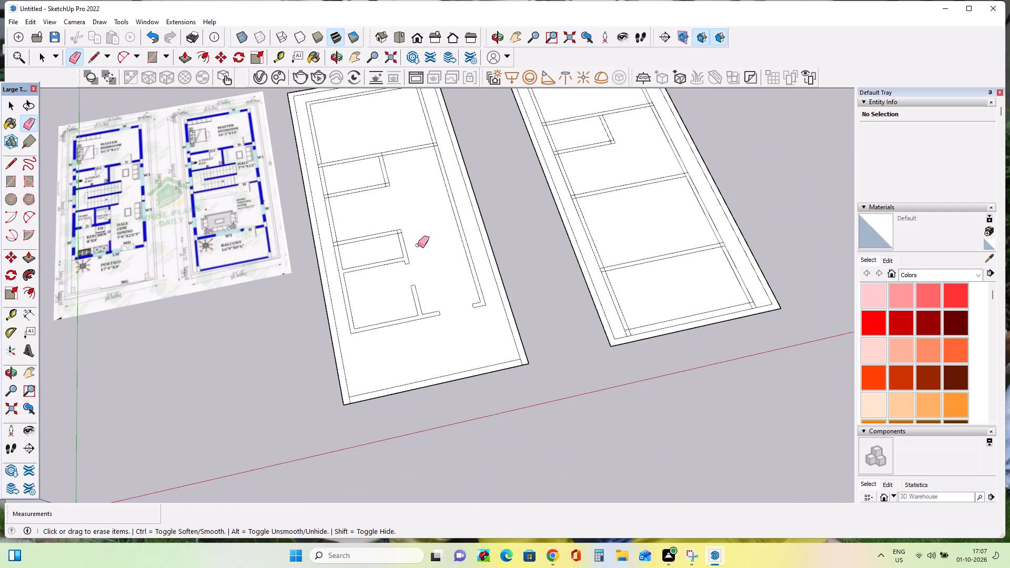
scroll(98, 208, "up", 4)
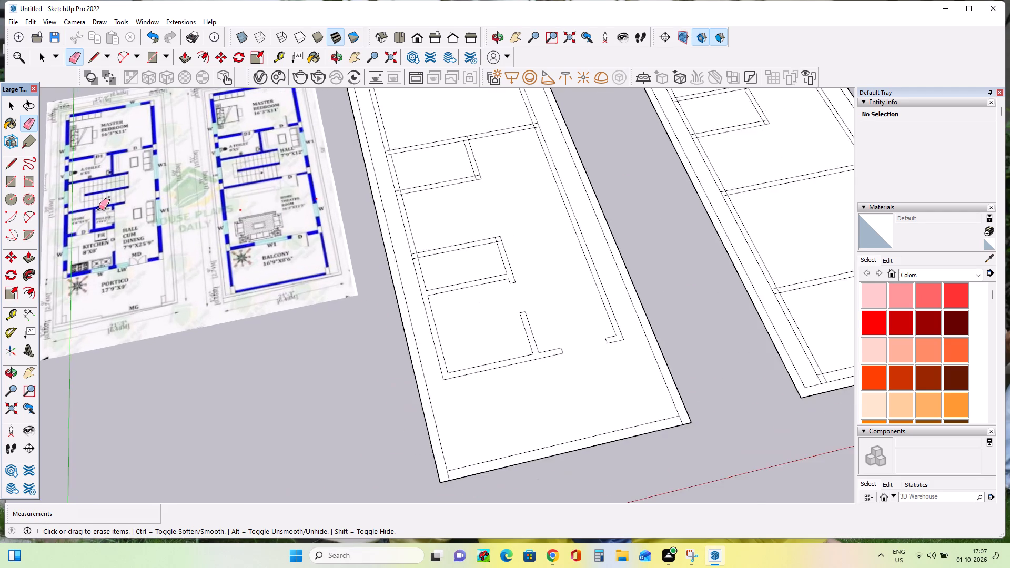
scroll(98, 208, "up", 5)
scroll(106, 218, "down", 6)
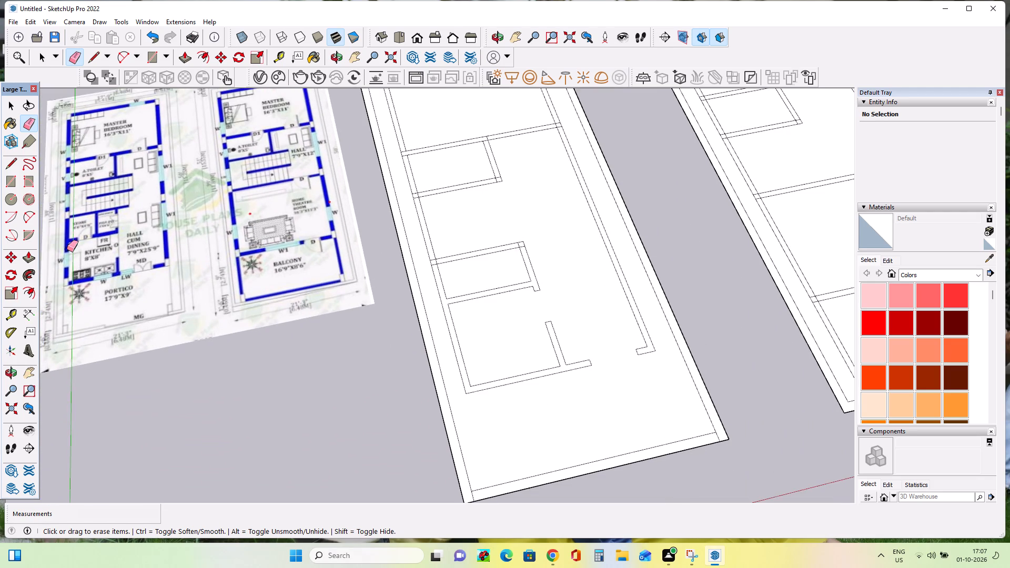
scroll(67, 249, "up", 4)
scroll(115, 236, "up", 5)
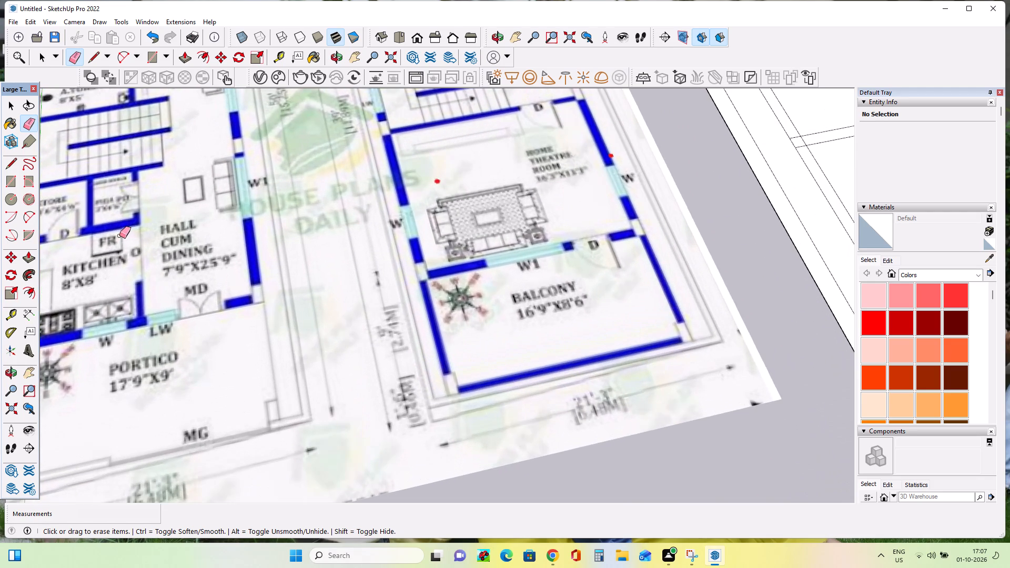
scroll(119, 236, "up", 8)
scroll(119, 236, "down", 5)
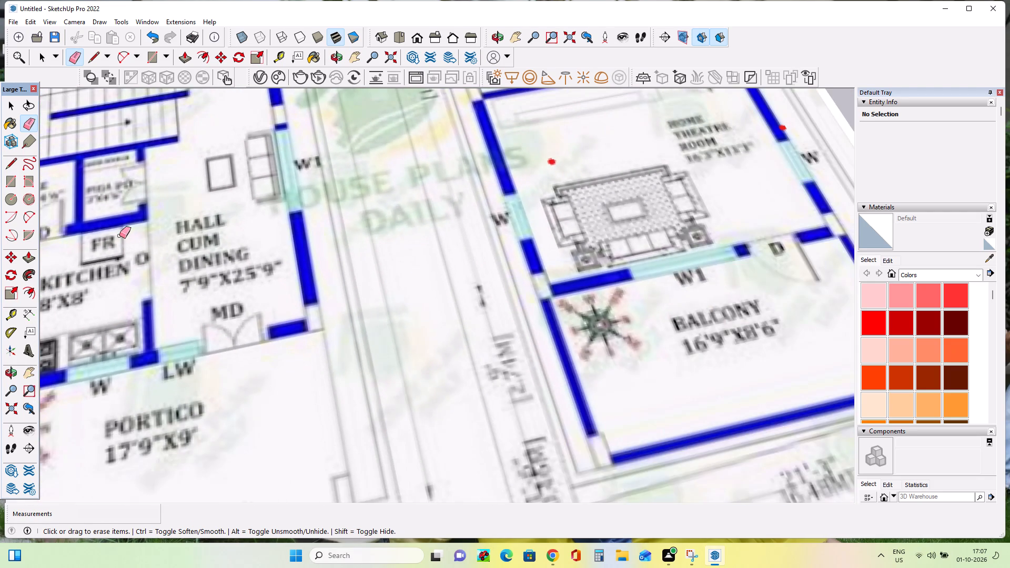
scroll(119, 236, "down", 10)
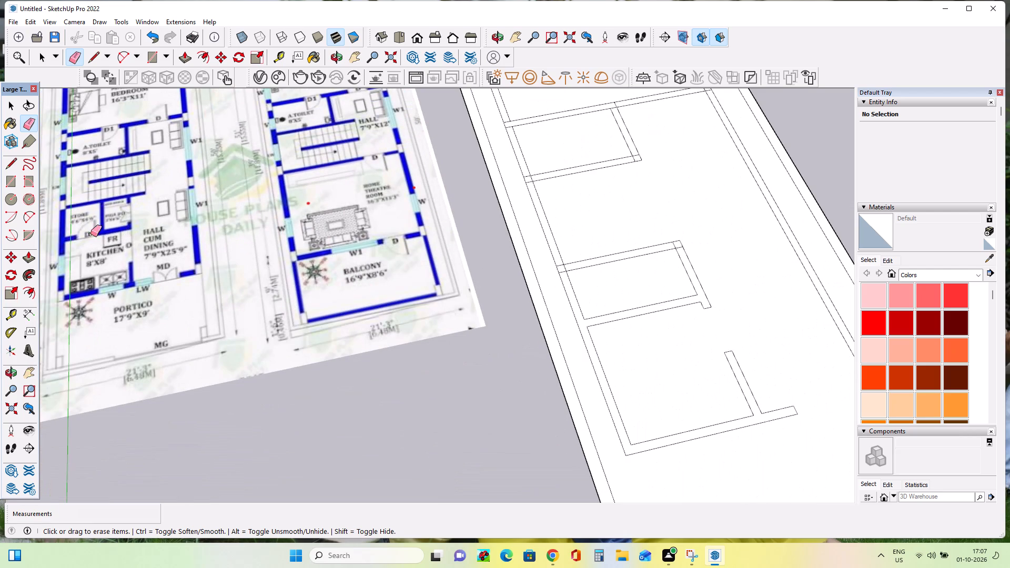
scroll(84, 232, "up", 10)
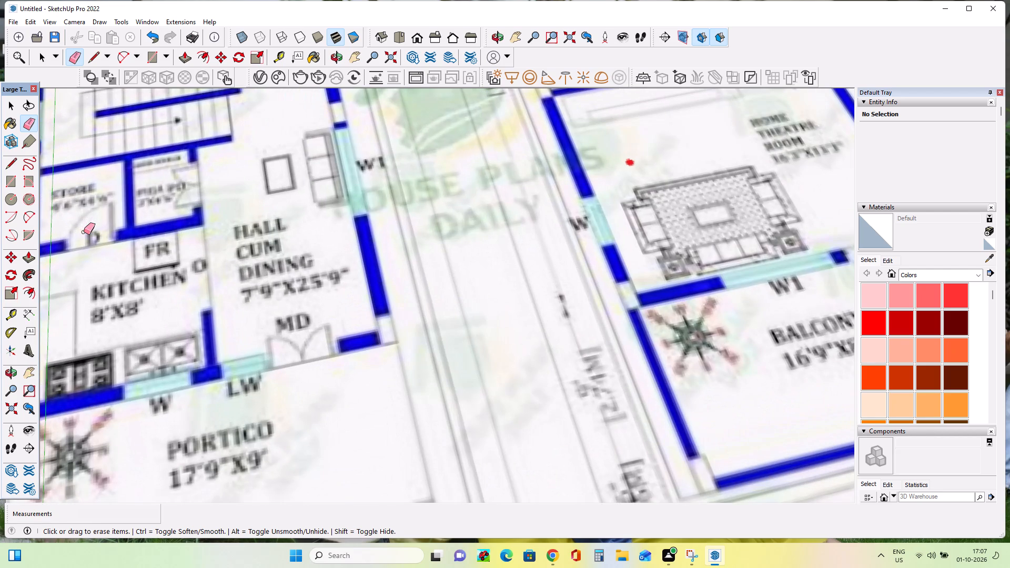
scroll(84, 232, "down", 9)
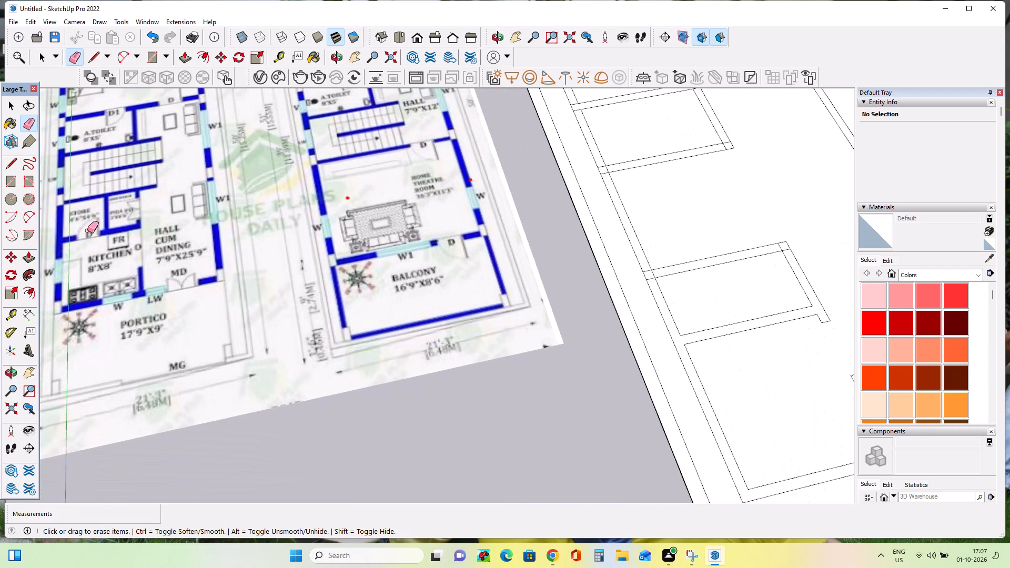
scroll(87, 230, "down", 4)
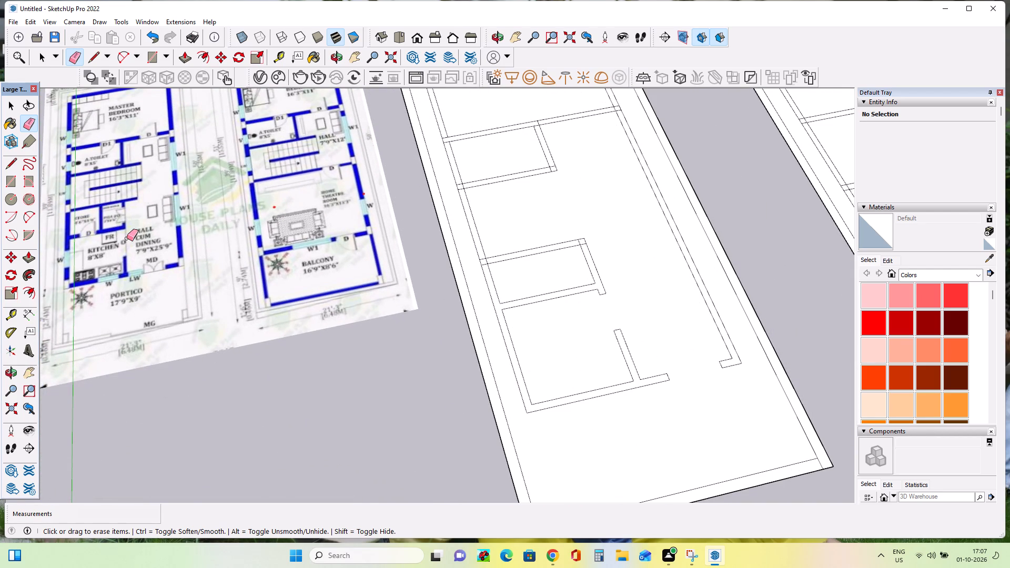
scroll(127, 238, "down", 4)
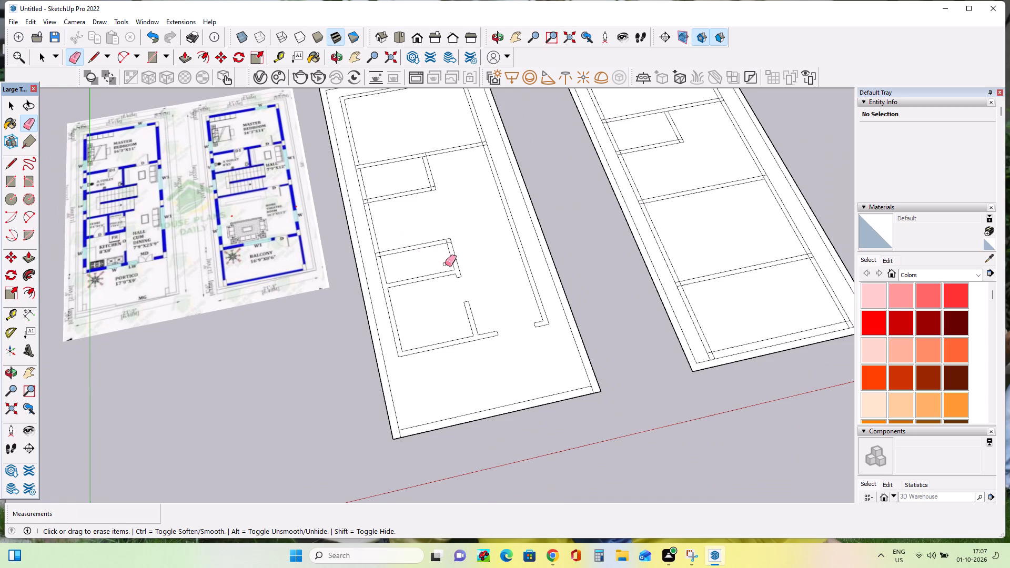
scroll(445, 264, "up", 1)
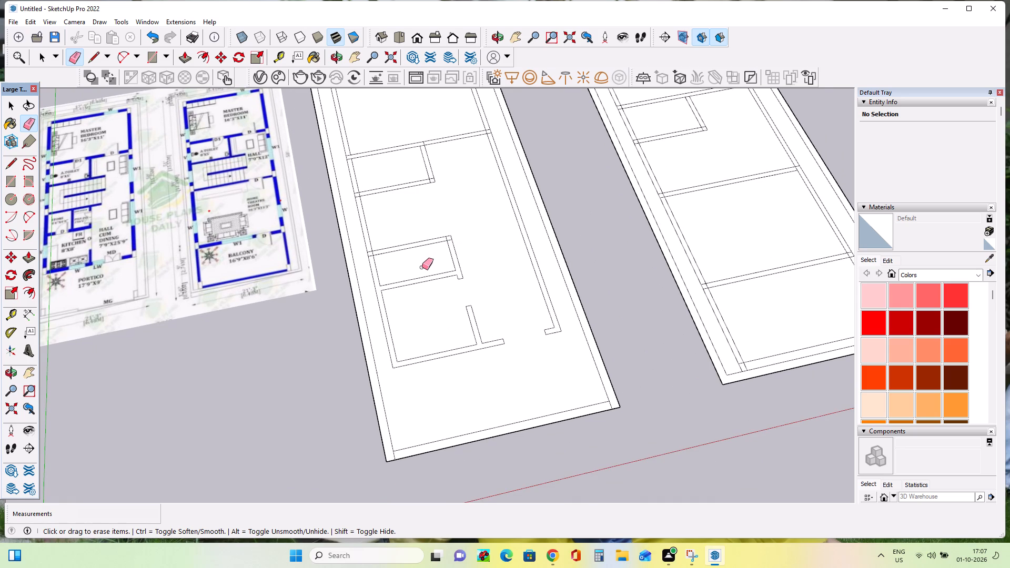
scroll(422, 267, "up", 2)
scroll(422, 267, "down", 5)
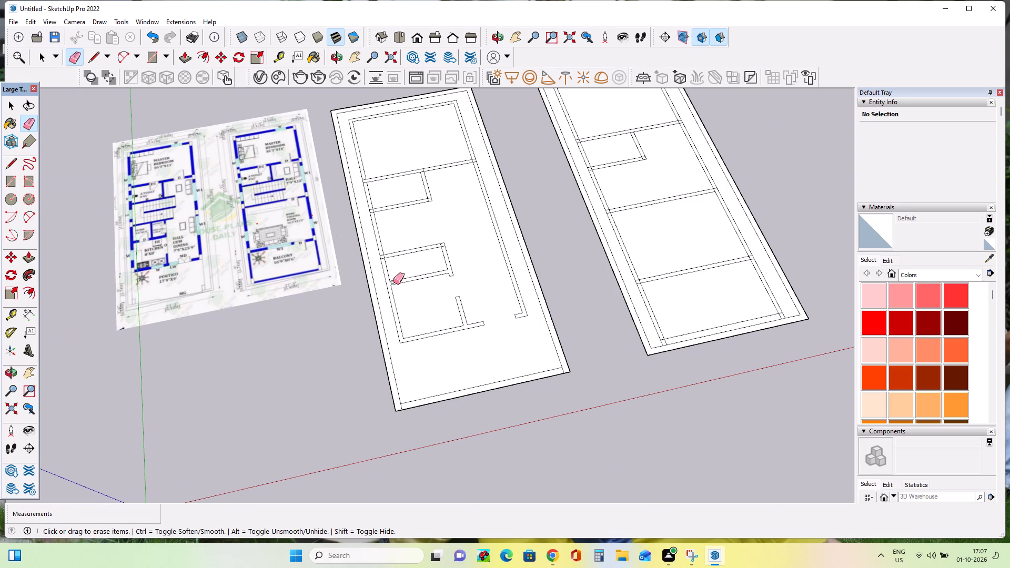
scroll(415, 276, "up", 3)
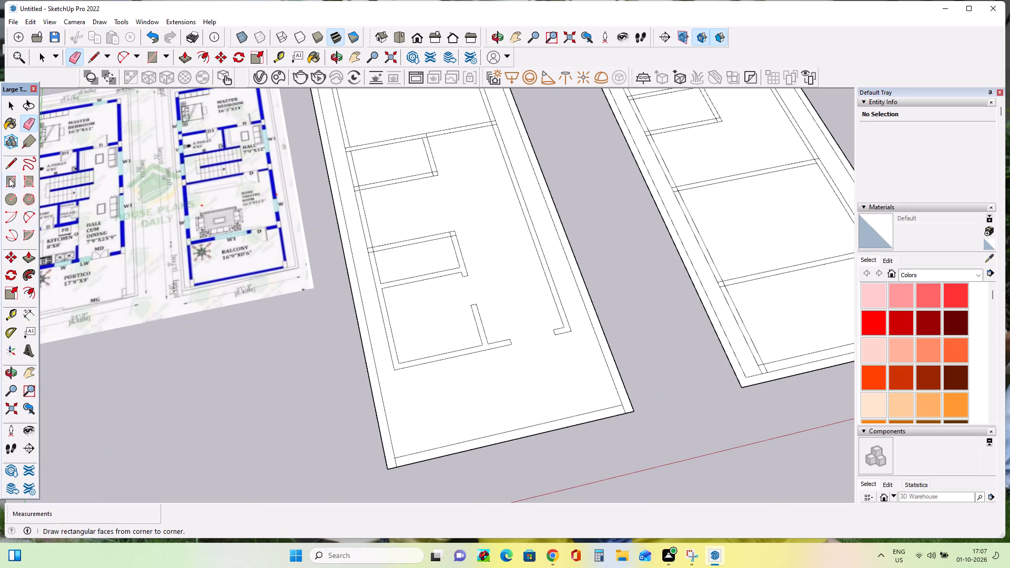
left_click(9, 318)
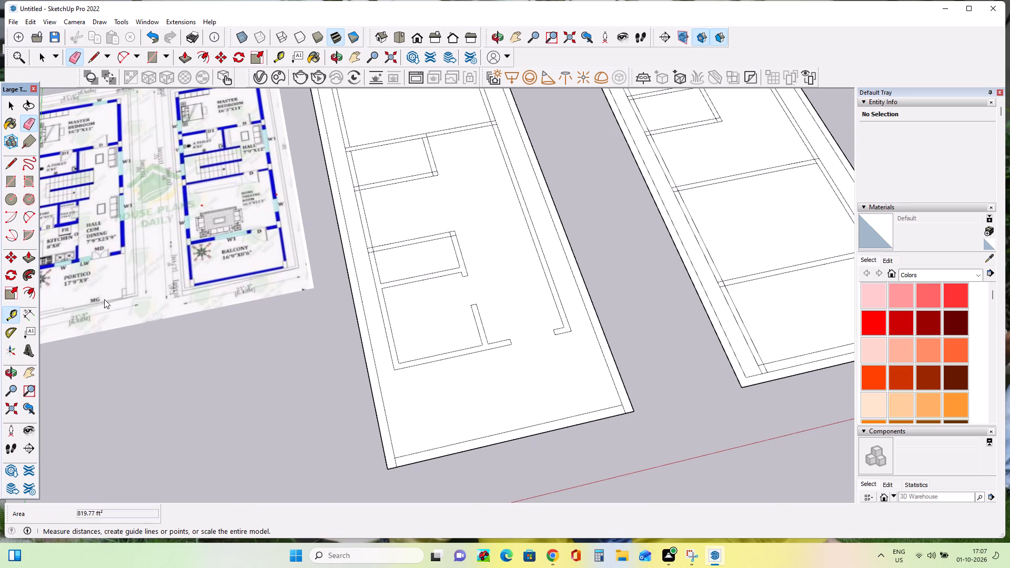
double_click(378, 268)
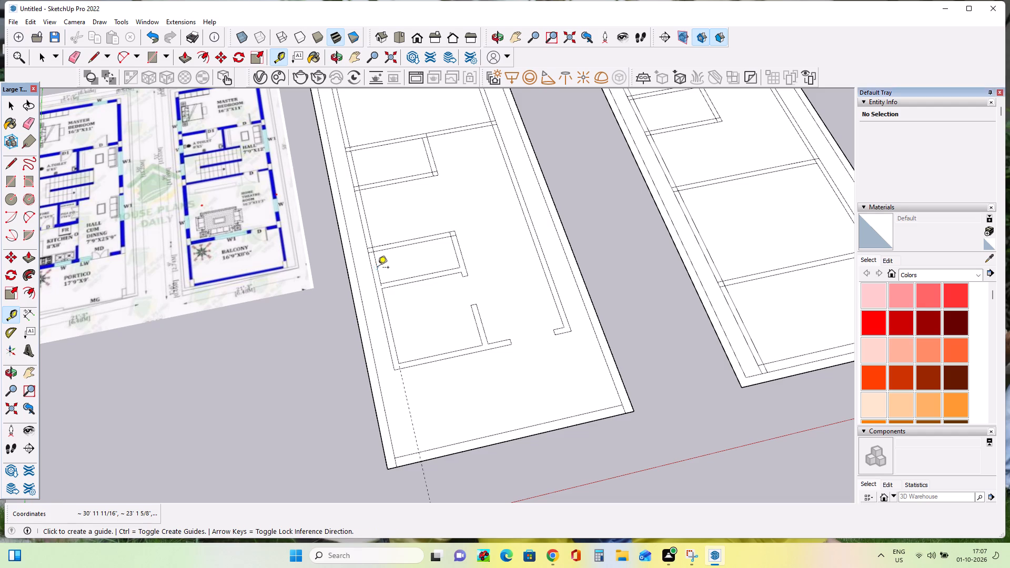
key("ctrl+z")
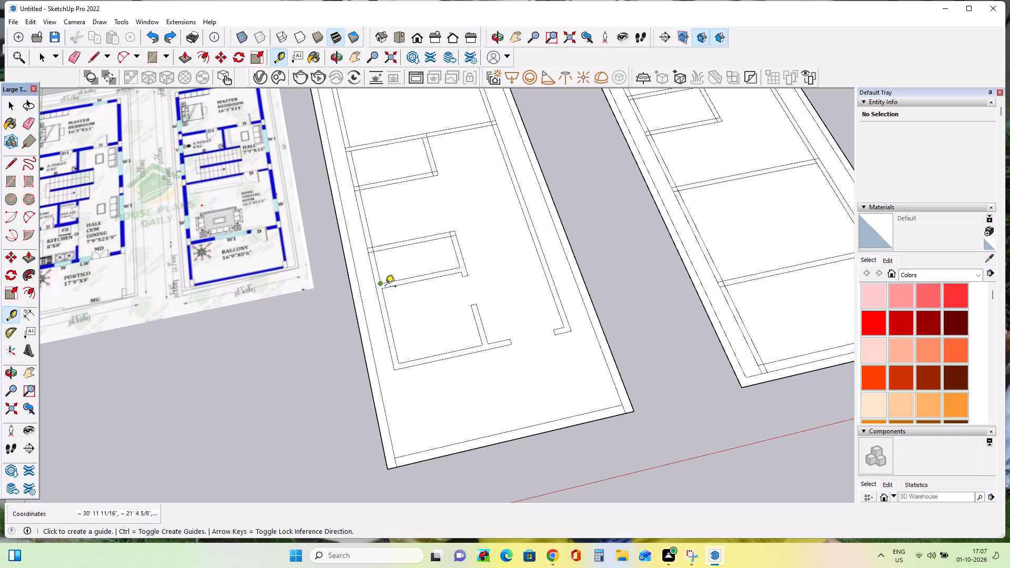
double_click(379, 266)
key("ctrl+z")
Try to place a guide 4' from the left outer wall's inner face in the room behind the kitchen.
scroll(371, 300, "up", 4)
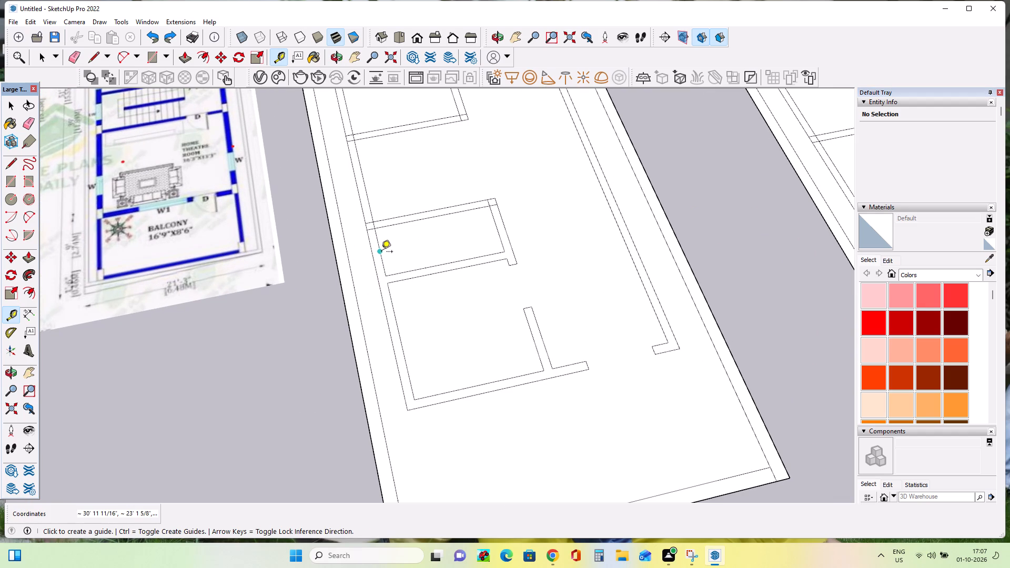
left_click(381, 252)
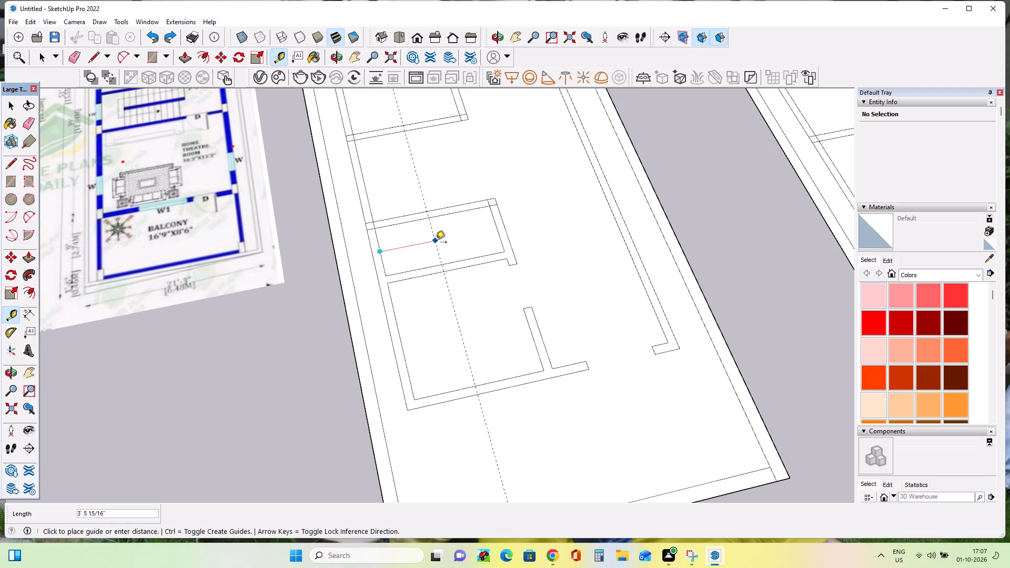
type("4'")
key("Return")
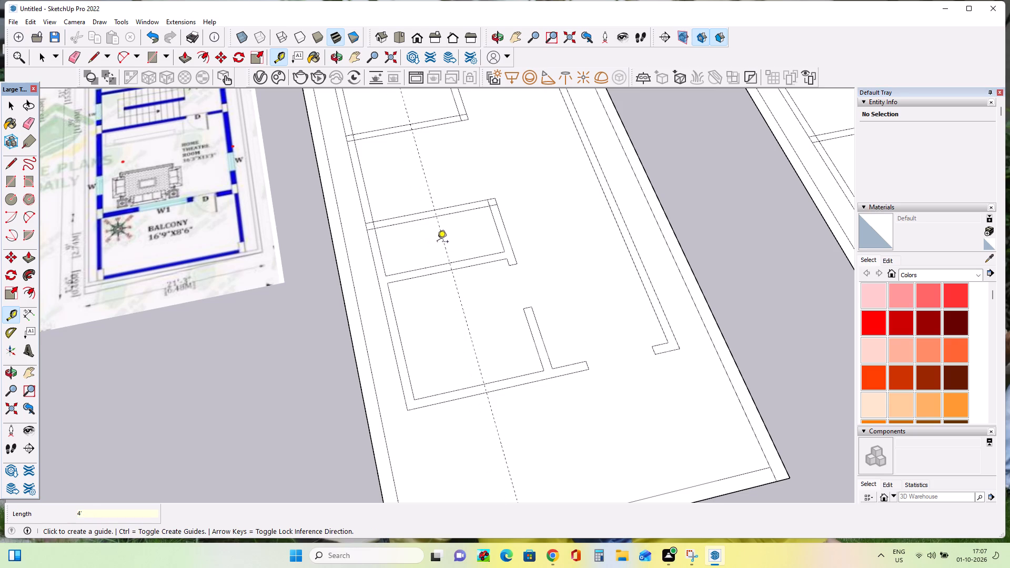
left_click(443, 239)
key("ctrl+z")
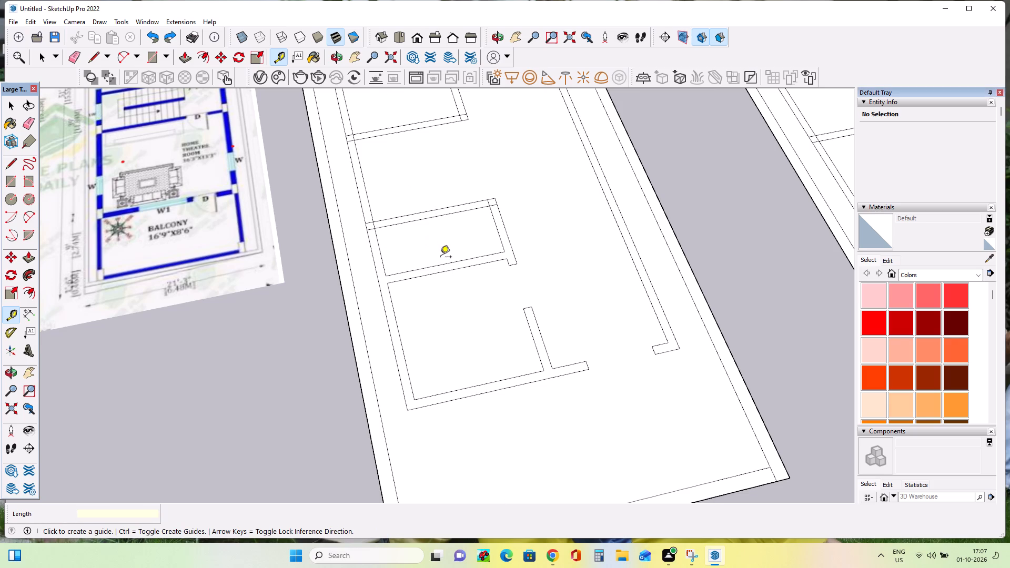
Place a guide 4' from the left outer wall's inner face, running through the room behind the kitchen.
left_click(380, 258)
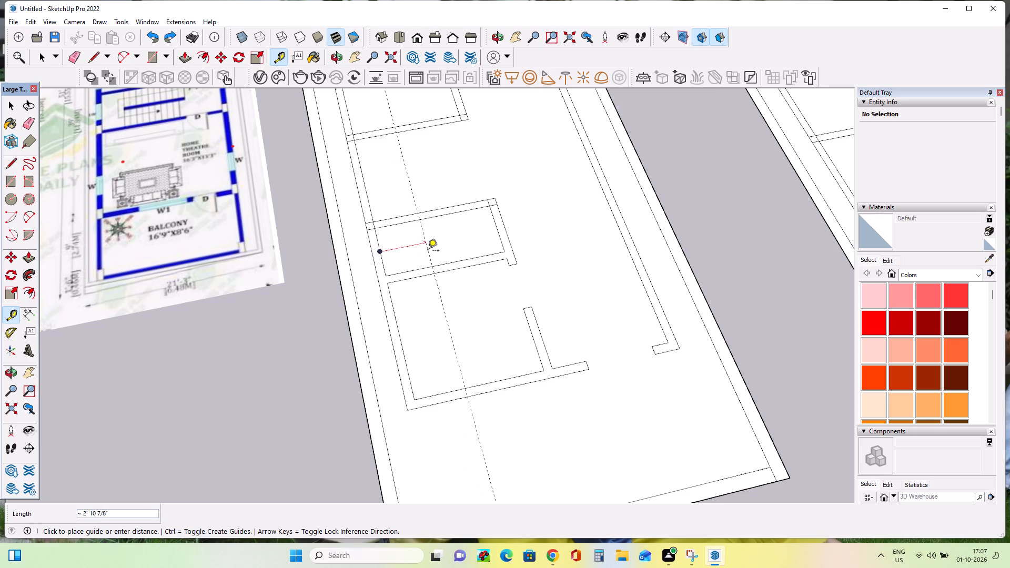
key("4")
key("apostrophe")
key("Return")
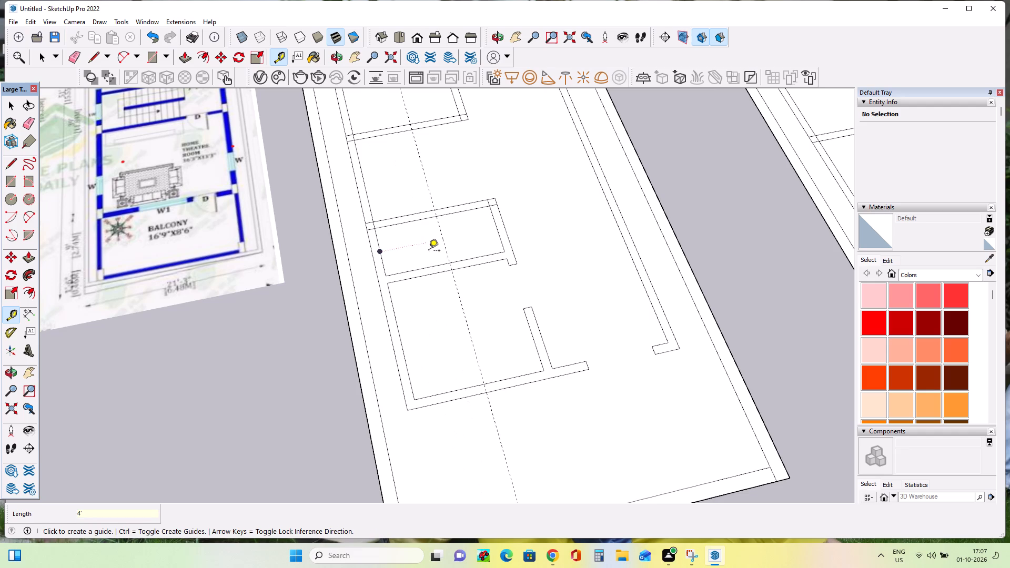
key("Escape")
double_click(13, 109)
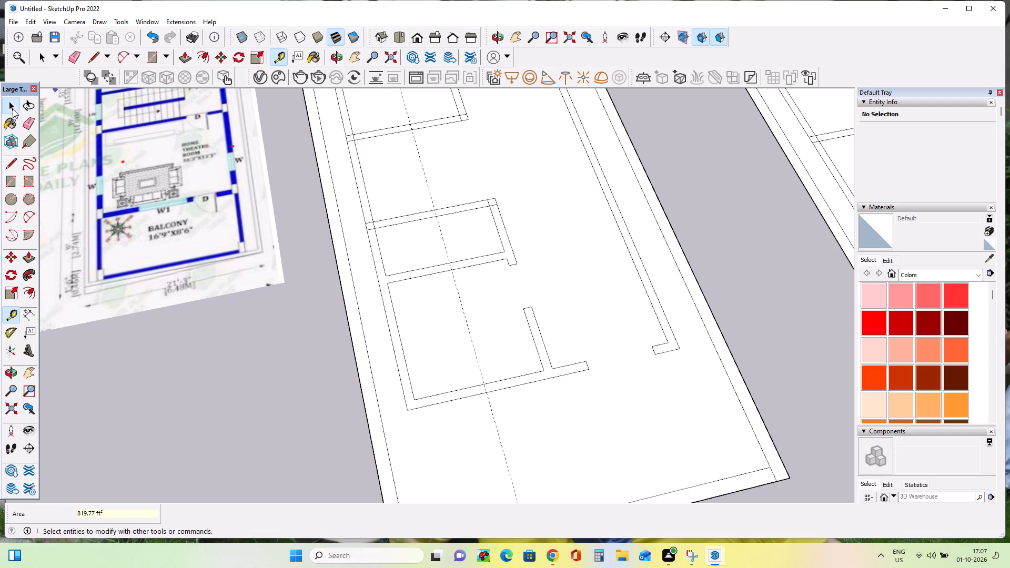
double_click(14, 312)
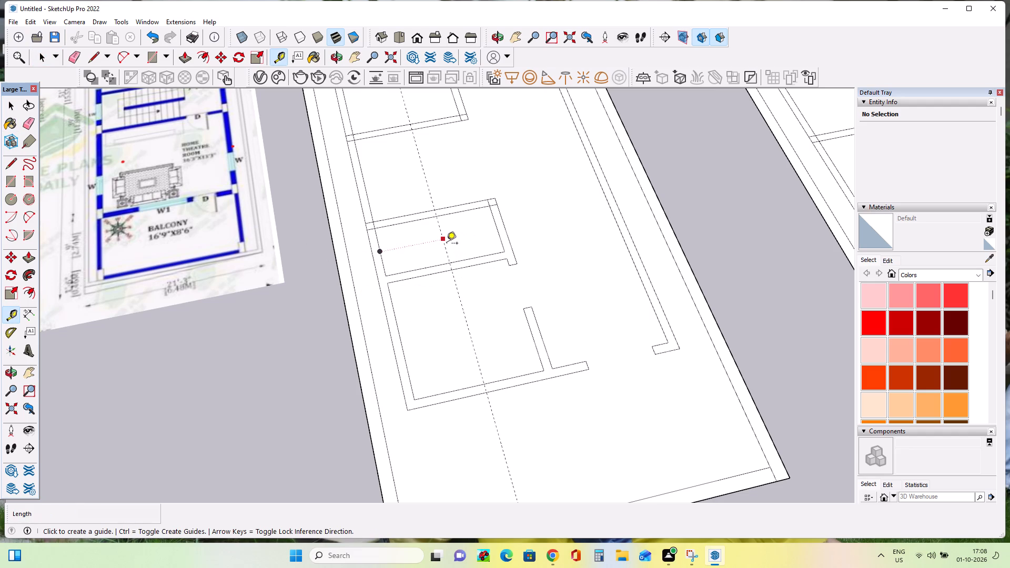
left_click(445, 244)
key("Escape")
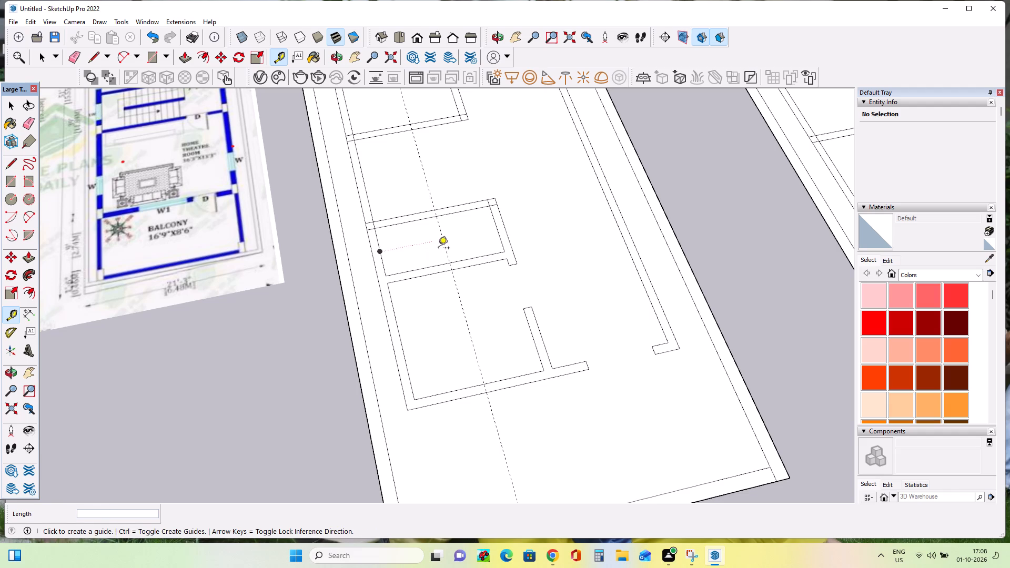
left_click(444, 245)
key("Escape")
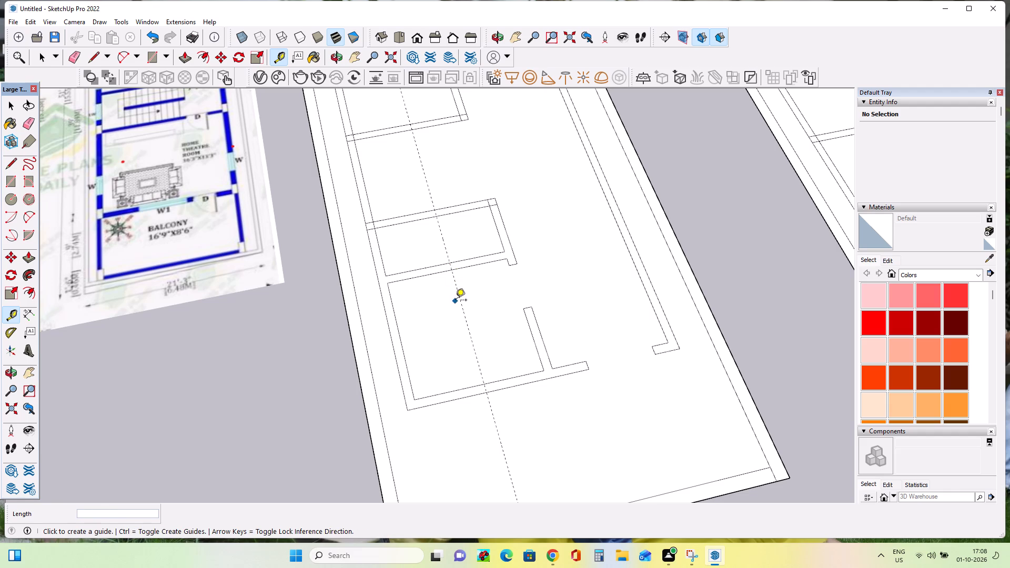
Add a parallel guide offset 6" from the existing guide, towards the left outer wall.
left_click(460, 299)
type("6\"")
key("Return")
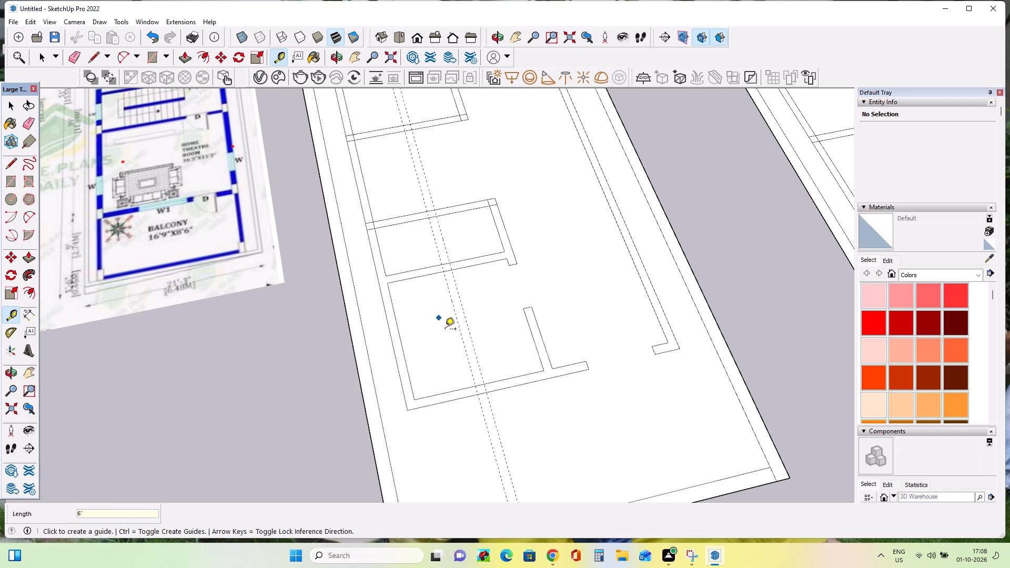
Draw a 6" thick partition rectangle between the two guides, spanning from the kitchen's upper wall to the opposite wall of the room behind it.
scroll(454, 299, "down", 4)
middle_click_drag(456, 299, 445, 389)
scroll(443, 285, "up", 3)
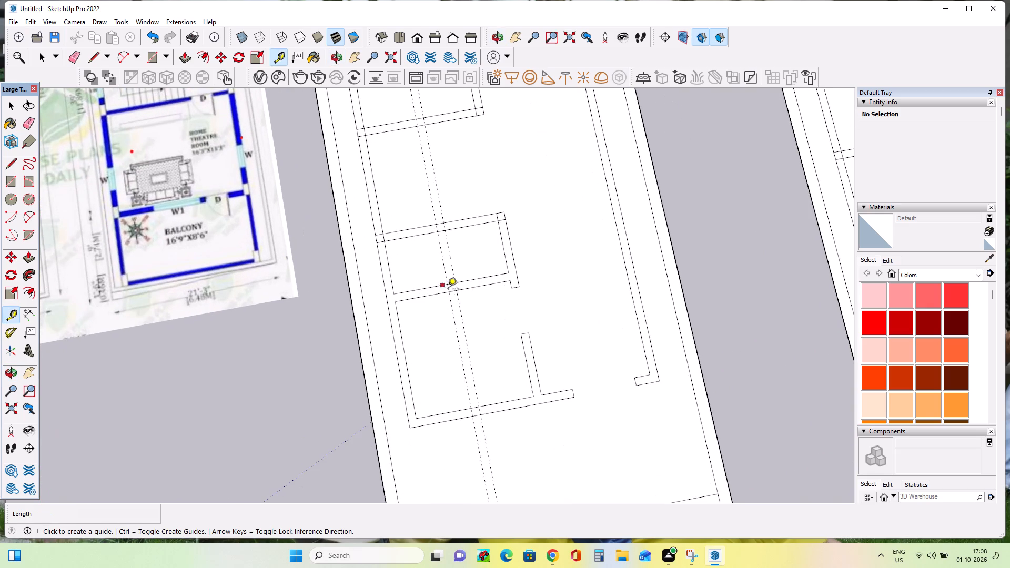
left_click(7, 183)
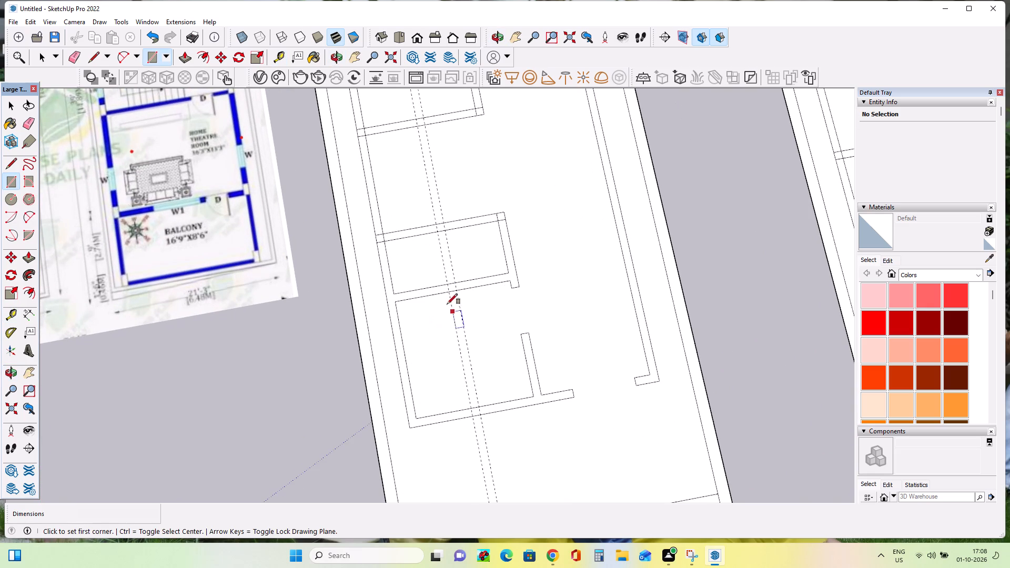
left_click(446, 284)
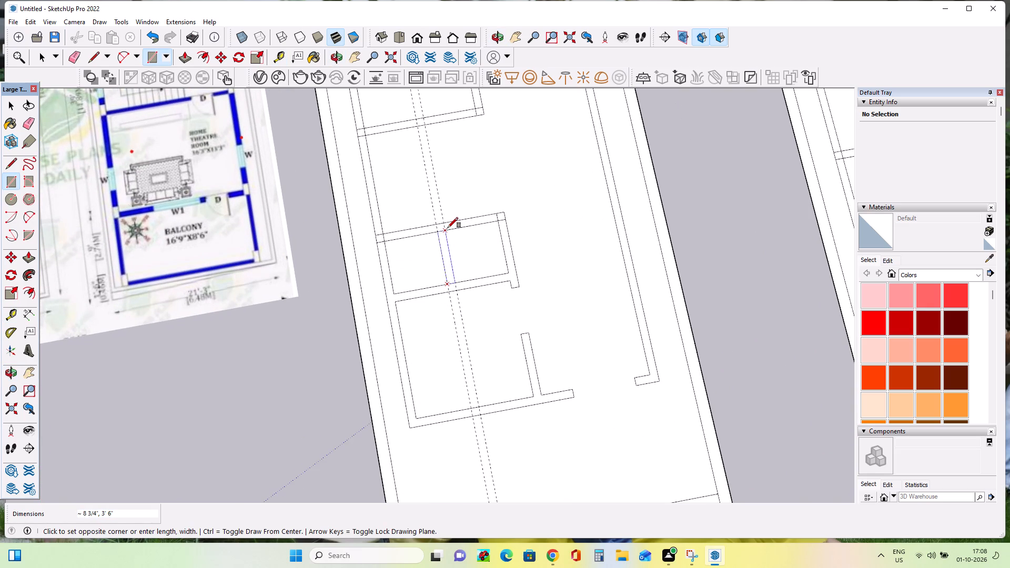
double_click(448, 228)
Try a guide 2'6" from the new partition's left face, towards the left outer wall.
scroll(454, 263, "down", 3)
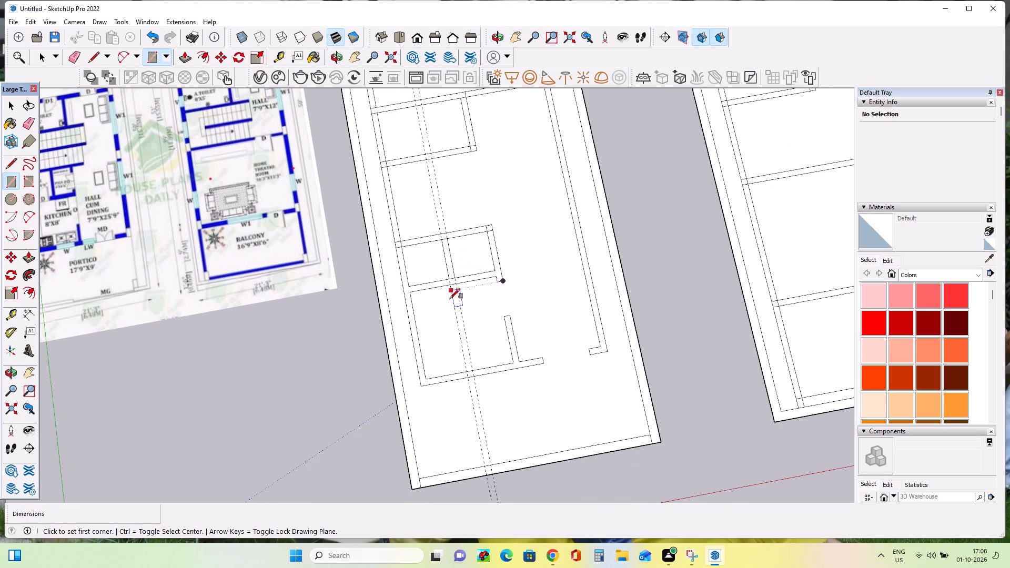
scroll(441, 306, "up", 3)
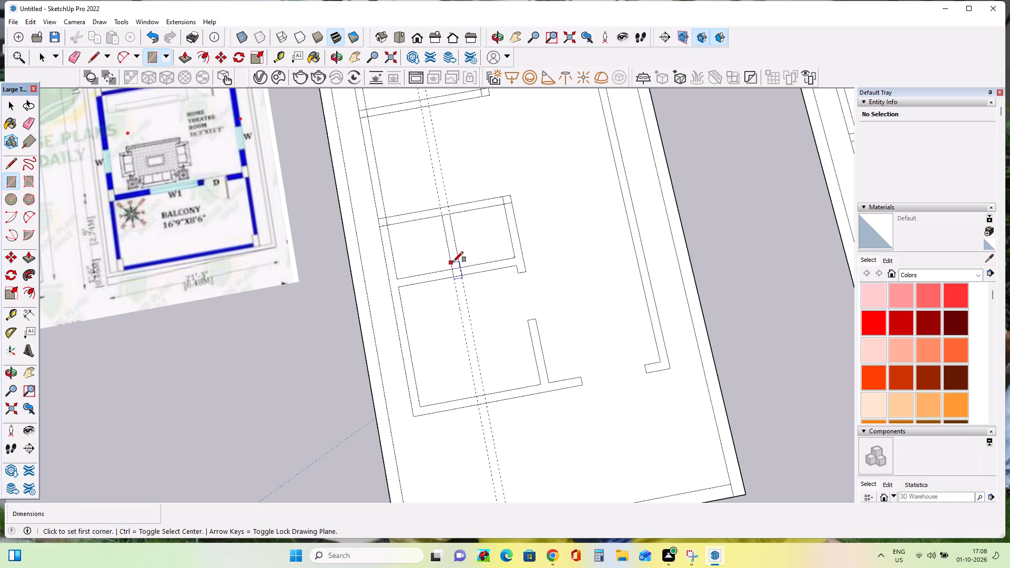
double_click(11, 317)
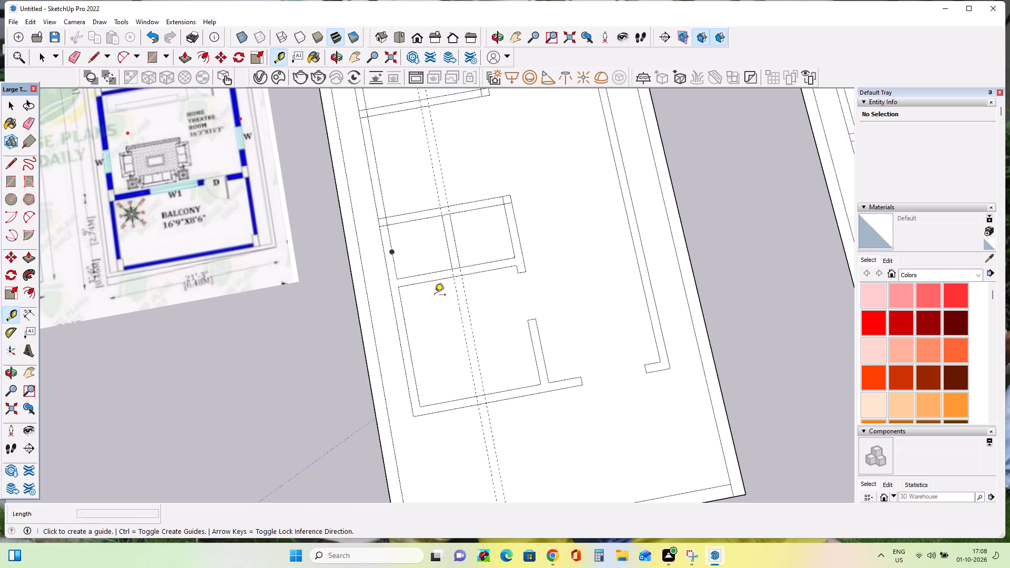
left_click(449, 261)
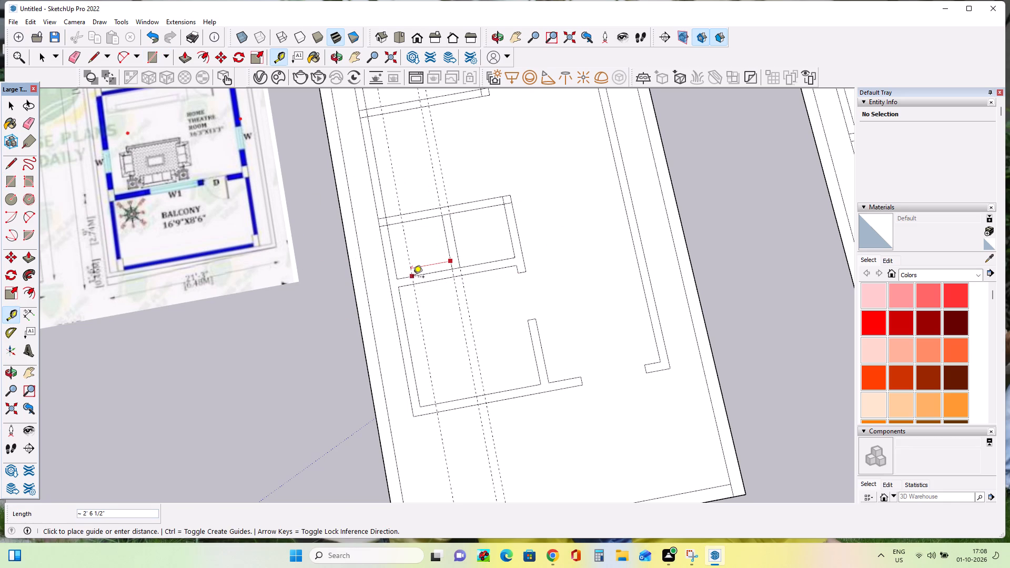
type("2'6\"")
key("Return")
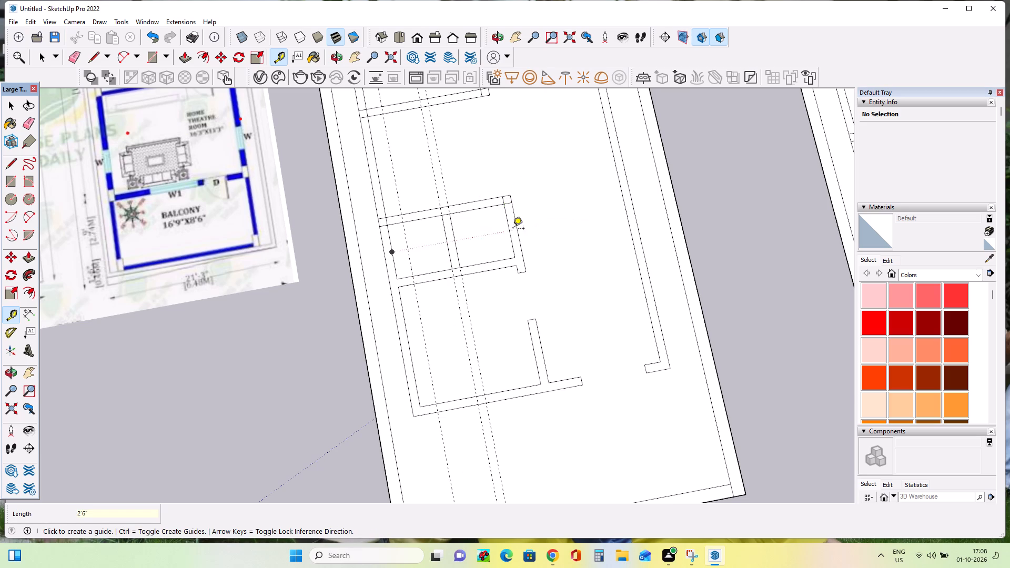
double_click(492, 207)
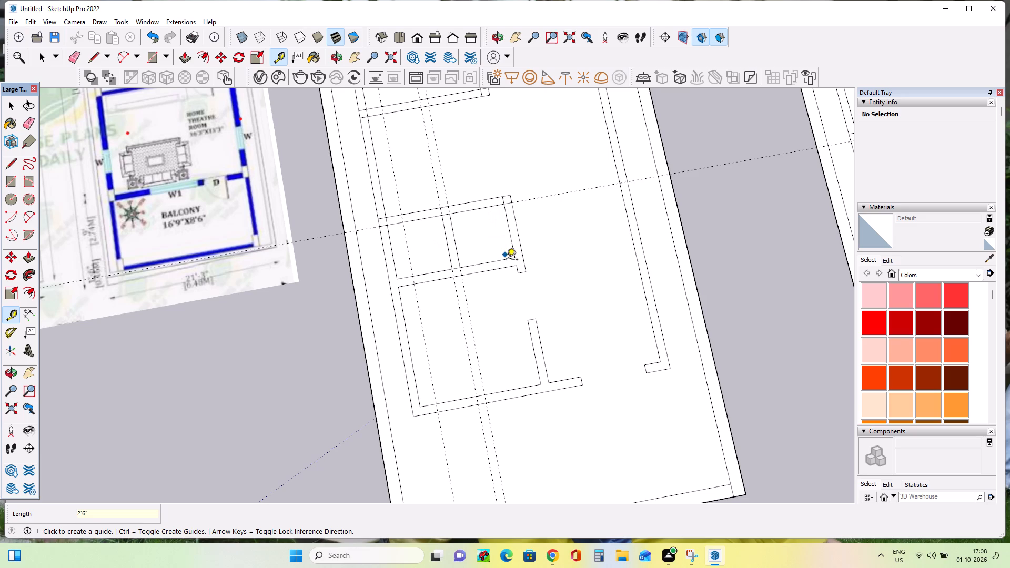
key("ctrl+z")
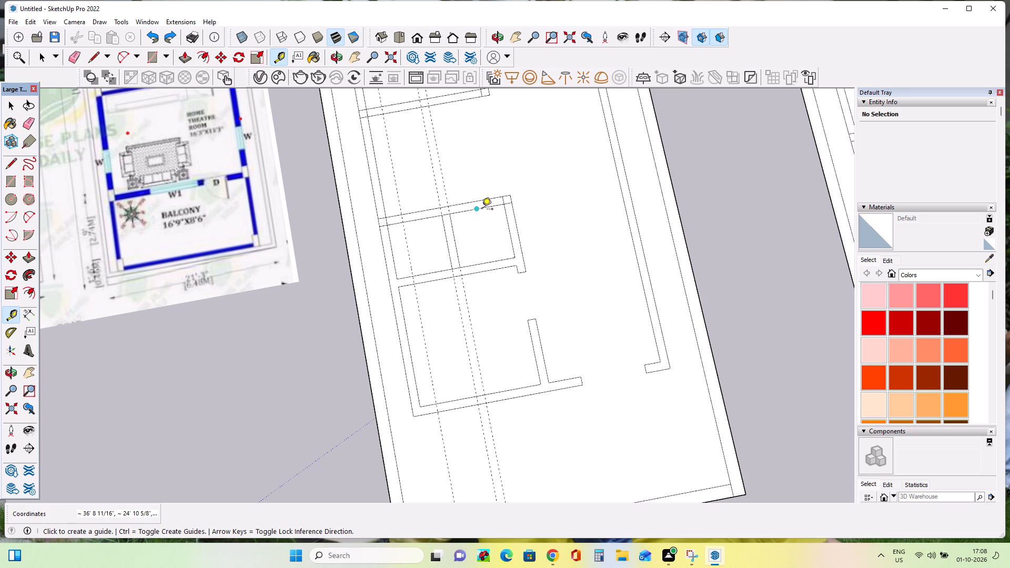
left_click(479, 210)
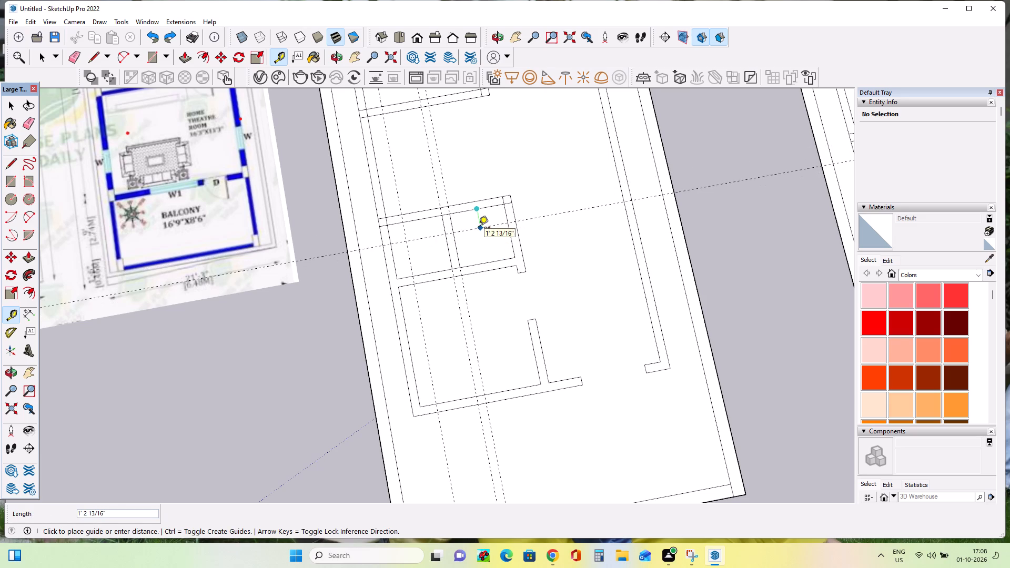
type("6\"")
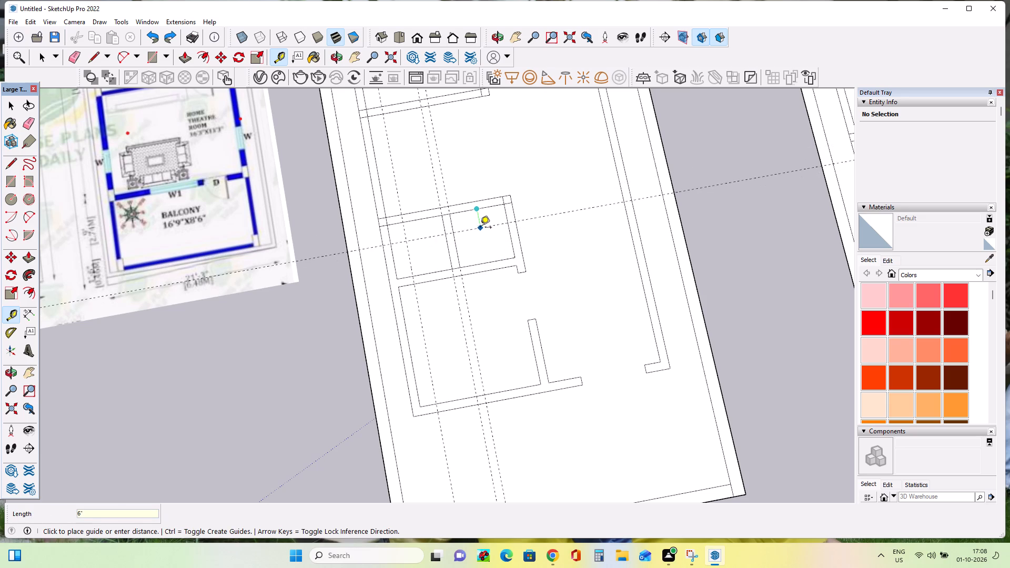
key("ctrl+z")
Place a guide 2'6" from the inner face of the upper wall of the room behind the kitchen, towards the kitchen.
left_click(491, 208)
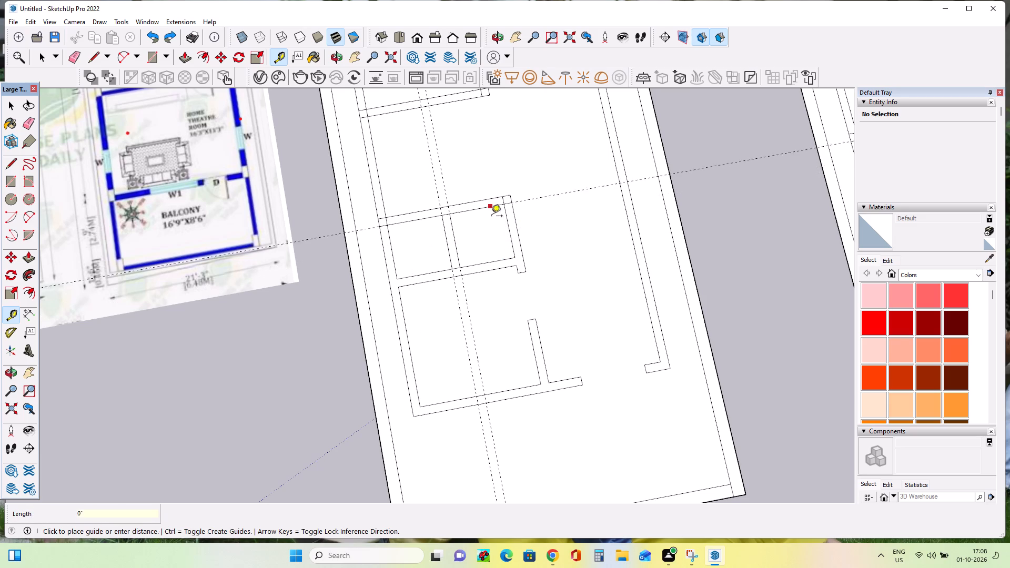
key("3")
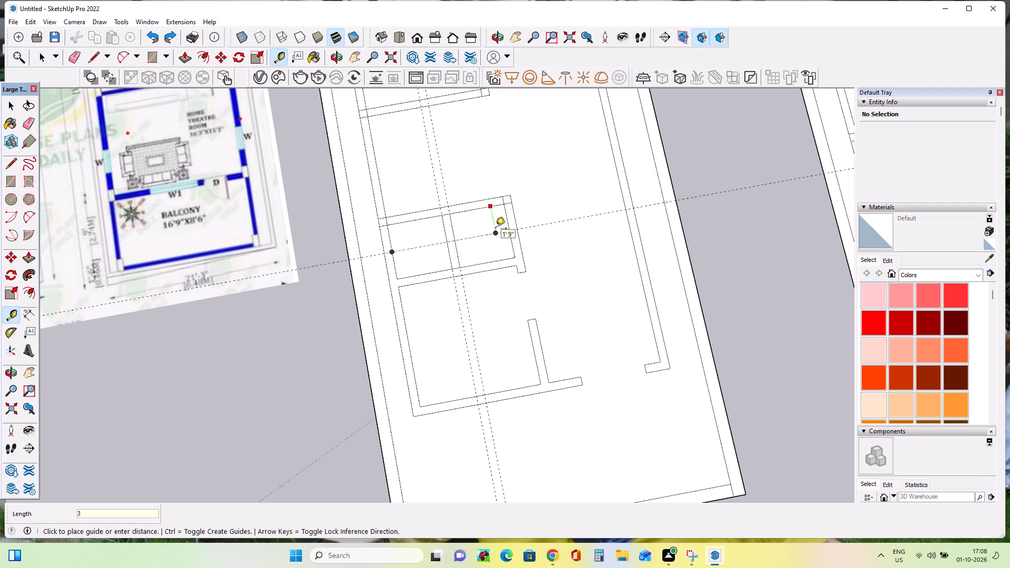
key("BackSpace")
type("2'6\"")
key("Return")
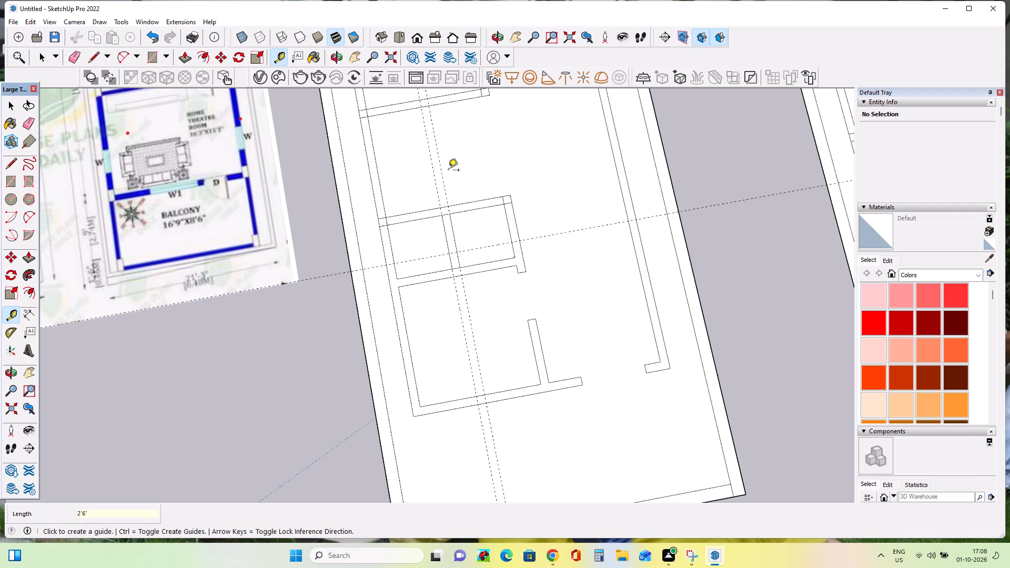
Draw a line across the thickness of the puja room's right wall where the 2'6" horizontal guide crosses it.
left_click(10, 157)
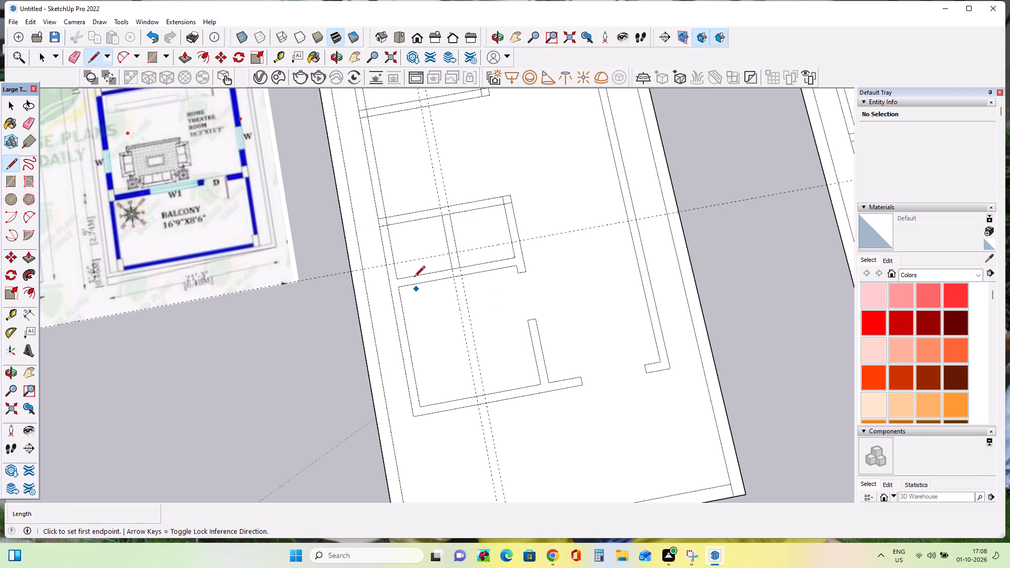
scroll(461, 273, "up", 5)
scroll(466, 276, "down", 3)
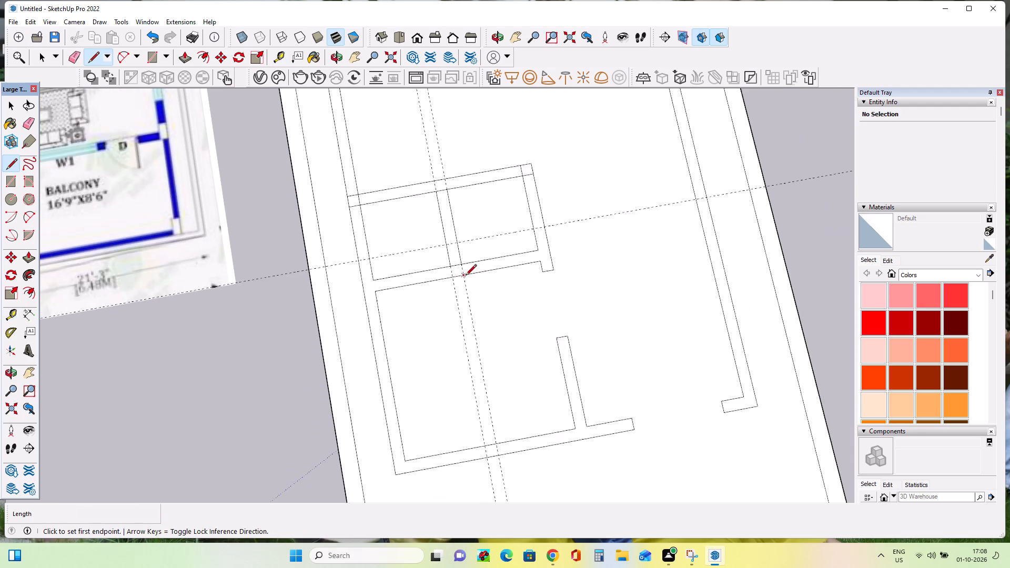
scroll(466, 276, "down", 3)
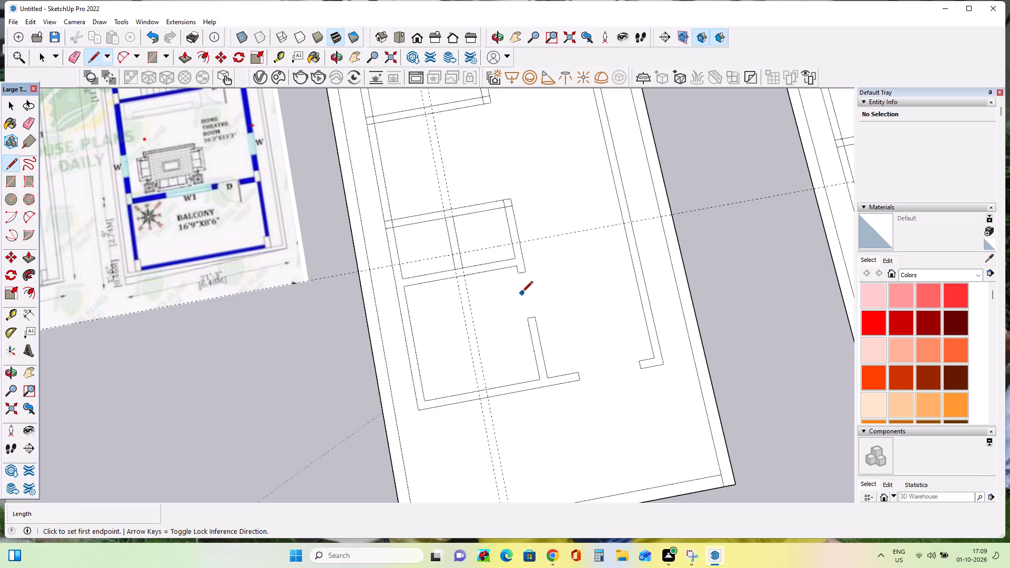
left_click(513, 243)
left_click(520, 241)
scroll(499, 216, "up", 4)
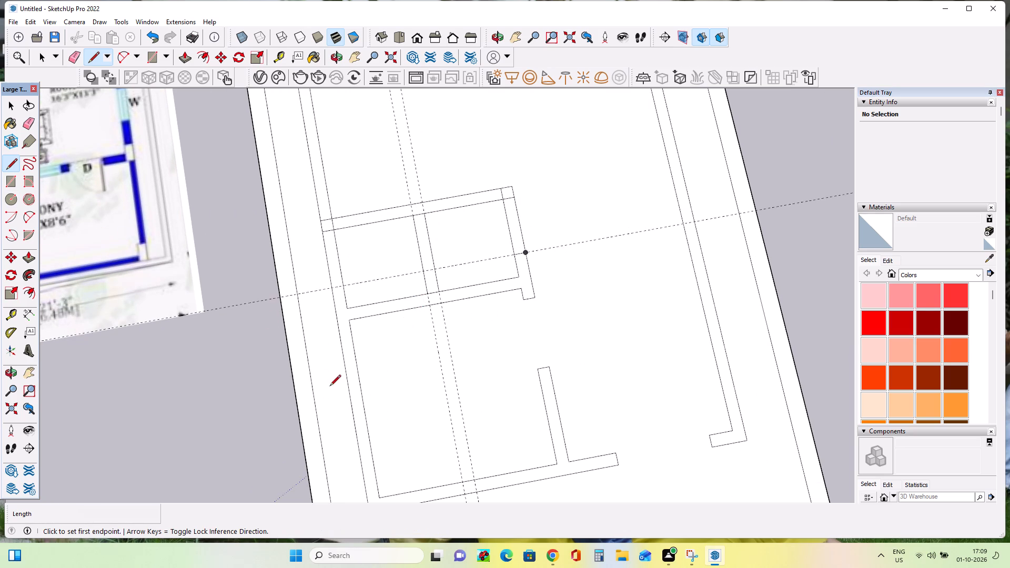
Examine the ground-floor plan image for the door positions around the store, puja room and kitchen.
scroll(326, 356, "down", 4)
scroll(84, 257, "down", 10)
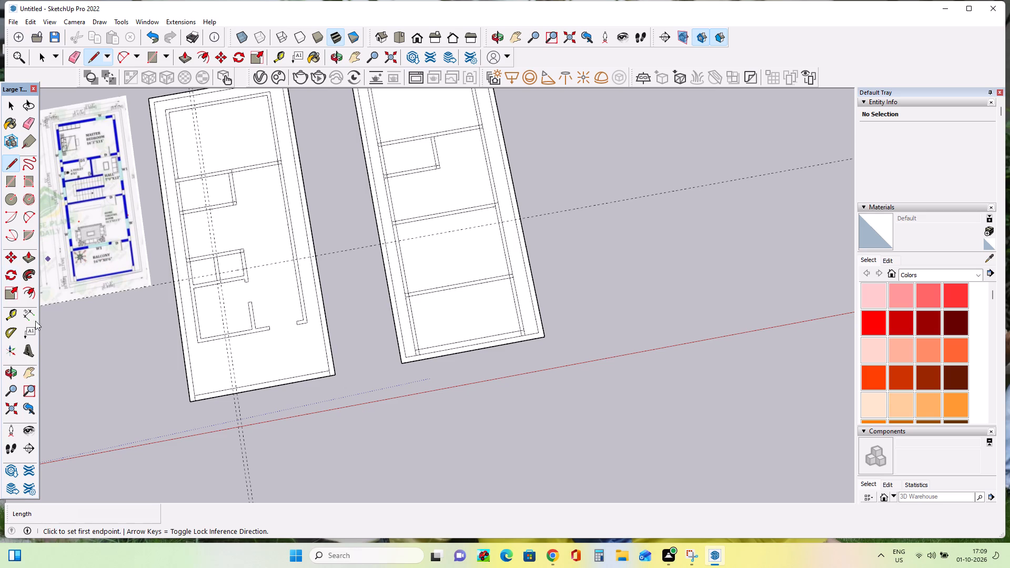
left_click(26, 367)
left_click_drag(126, 348, 399, 362)
left_click(399, 362)
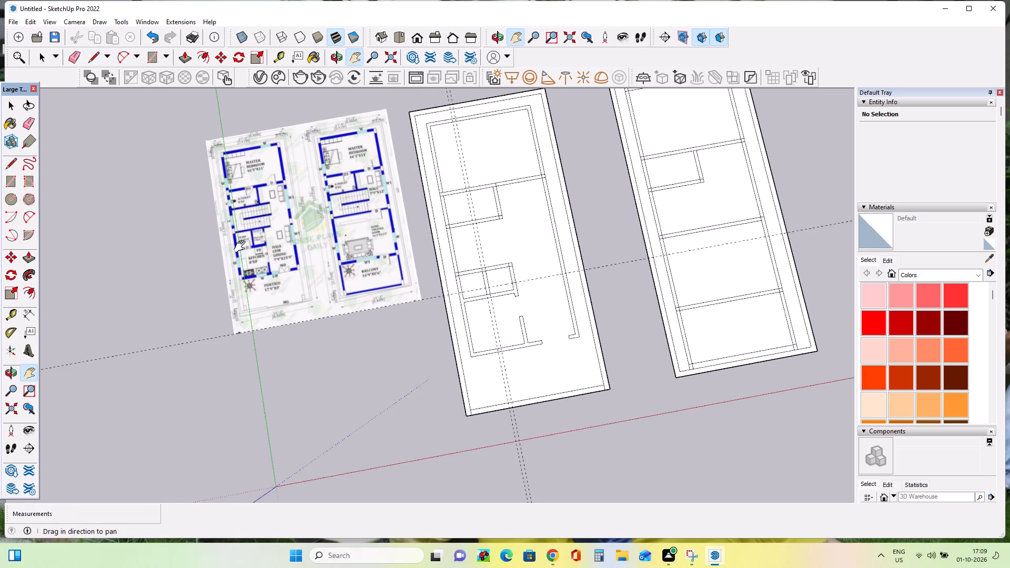
scroll(239, 238, "up", 10)
scroll(374, 306, "down", 10)
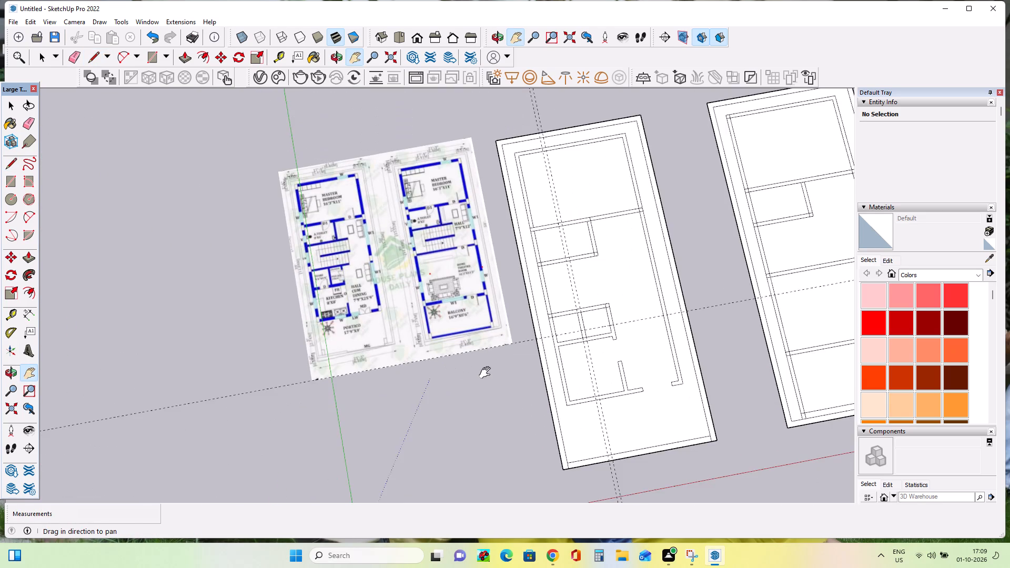
scroll(491, 373, "up", 1)
middle_click_drag(470, 374, 488, 388)
left_click_drag(422, 293, 416, 291)
left_click_drag(340, 293, 154, 302)
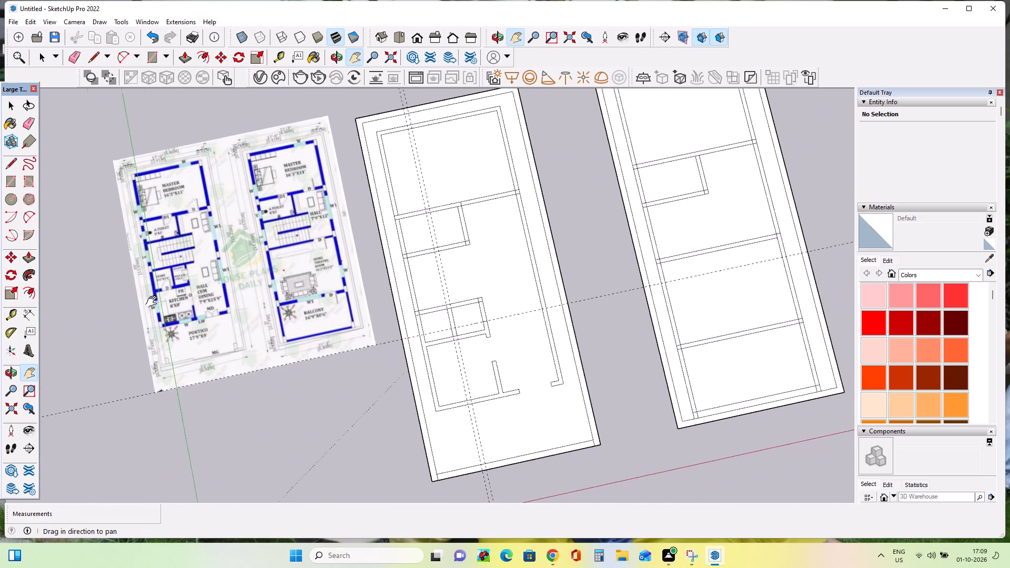
left_click_drag(154, 302, 123, 302)
scroll(360, 386, "up", 7)
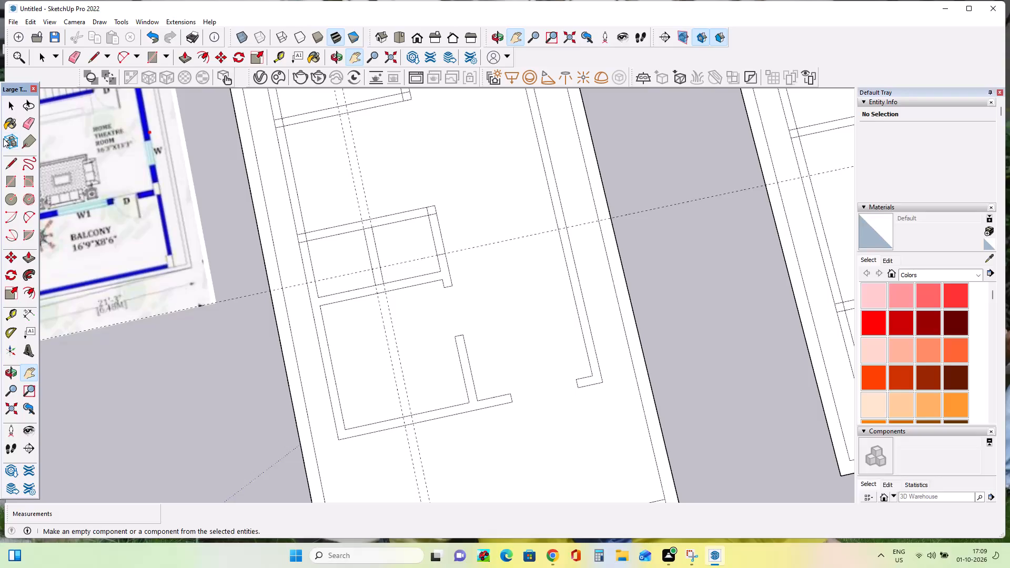
Place a guide 2'6" from the guide on the partition's left face, towards the left outer wall.
left_click(14, 313)
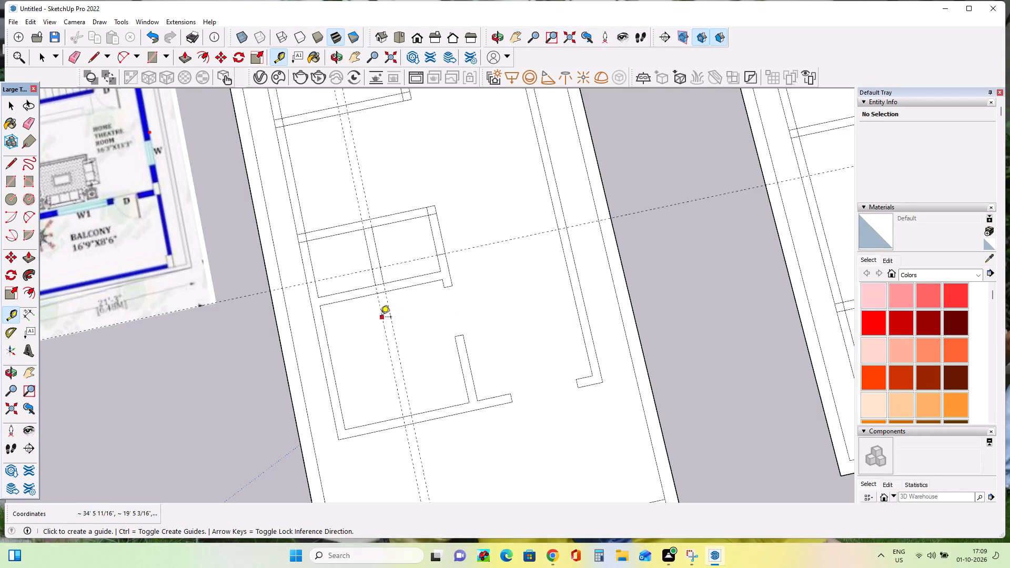
left_click(381, 318)
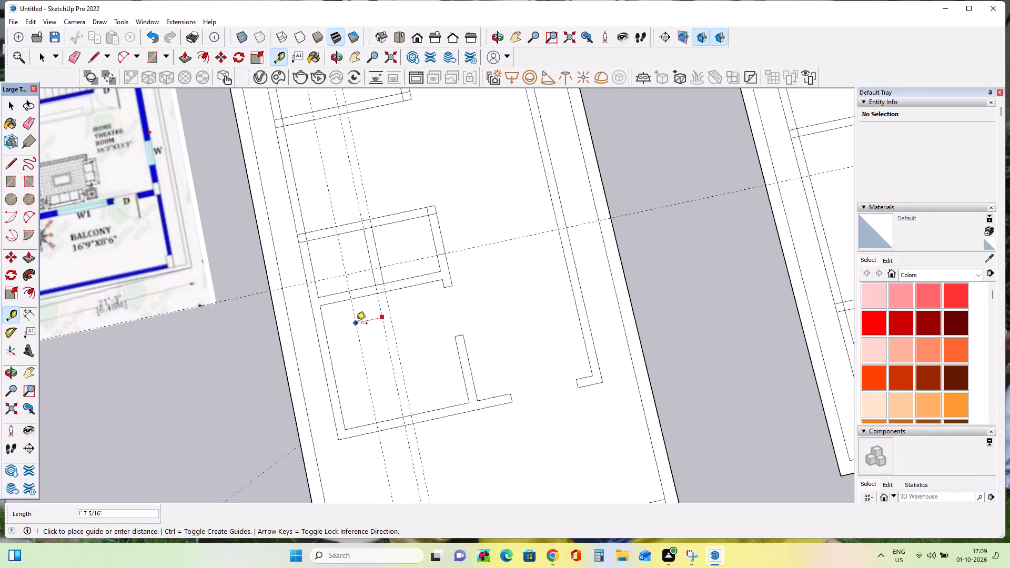
key("2")
type("'6")
key("shift+quotedbl")
key("Return")
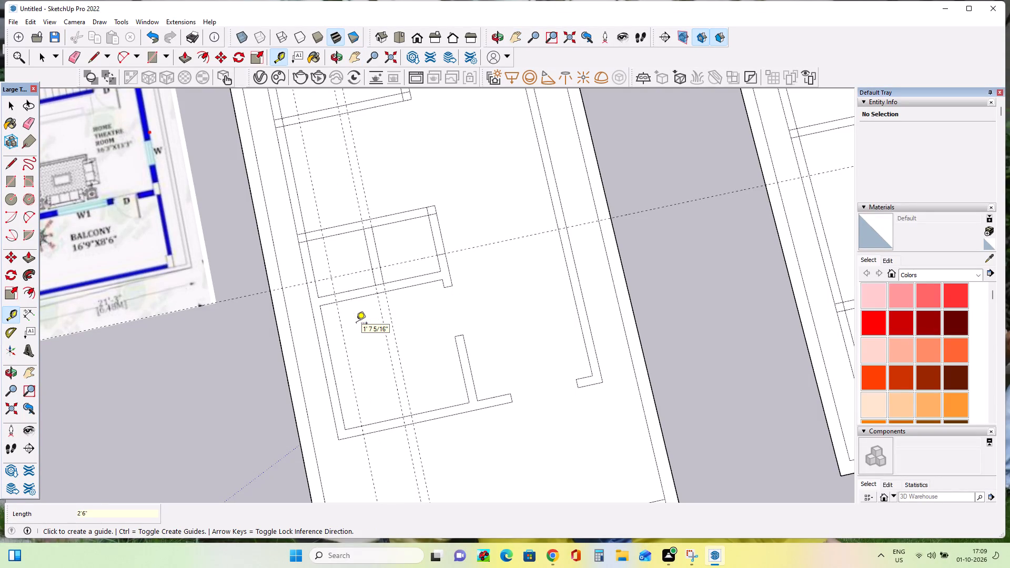
Draw a line across the kitchen's upper wall where the new 2'6" guide crosses it.
left_click(14, 169)
left_click(337, 304)
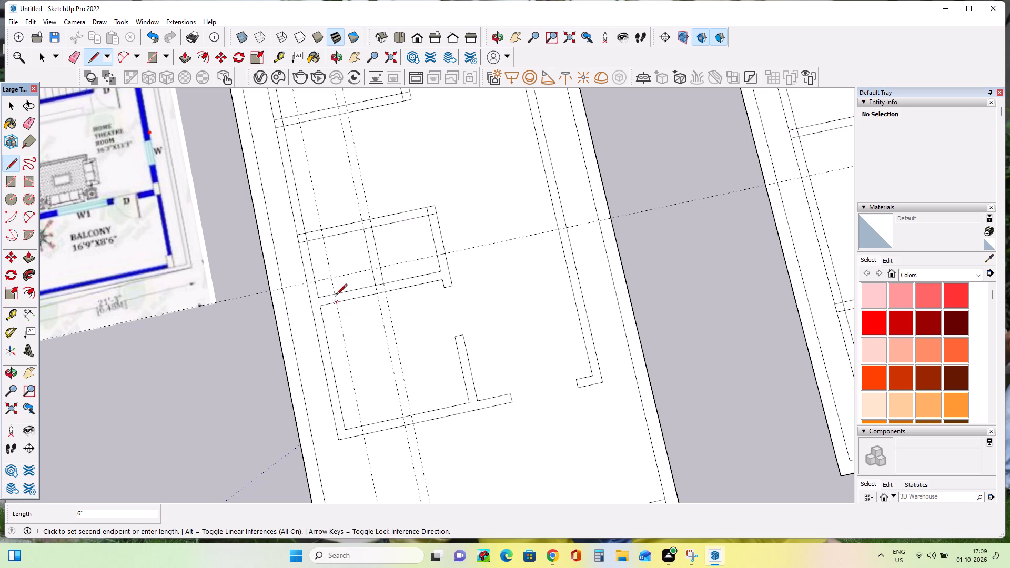
double_click(336, 294)
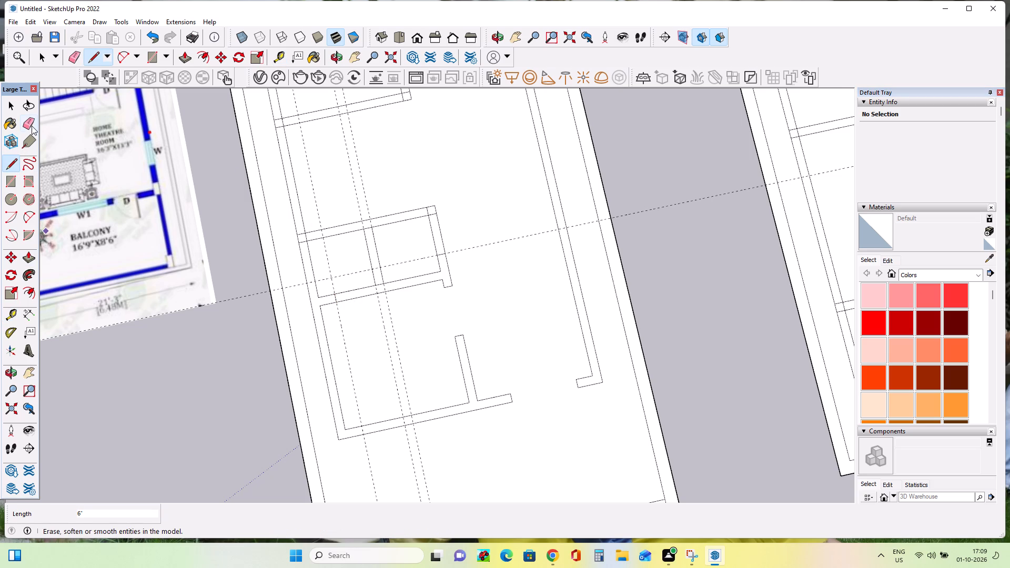
Erase the puja room's right wall edges above the horizontal guide to open the doorway, and erase that guide.
left_click(32, 123)
left_click(425, 236)
left_click_drag(430, 235, 442, 232)
left_click(456, 232)
left_click(459, 231)
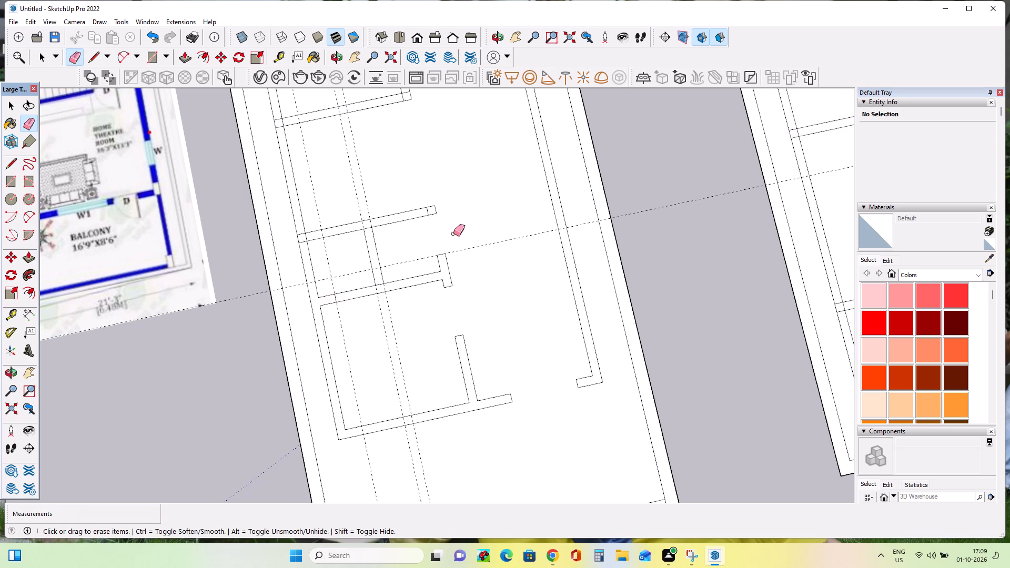
left_click(455, 244)
left_click_drag(460, 249, 470, 268)
left_click(472, 272)
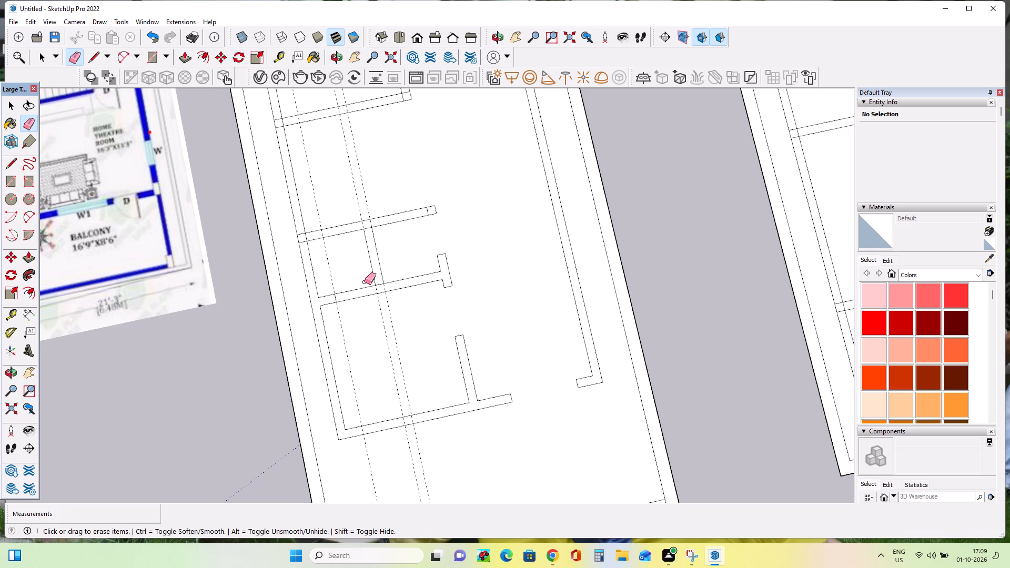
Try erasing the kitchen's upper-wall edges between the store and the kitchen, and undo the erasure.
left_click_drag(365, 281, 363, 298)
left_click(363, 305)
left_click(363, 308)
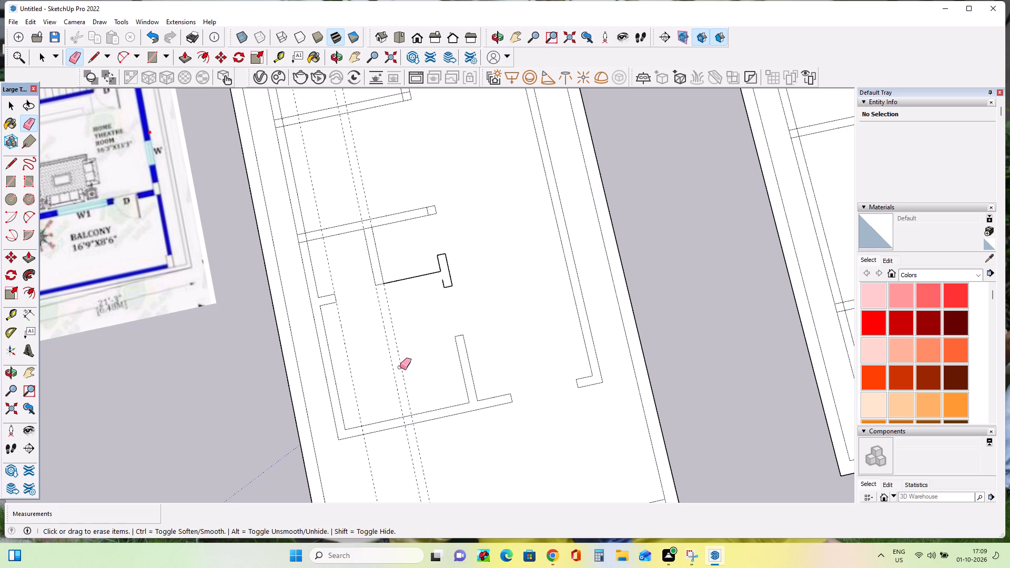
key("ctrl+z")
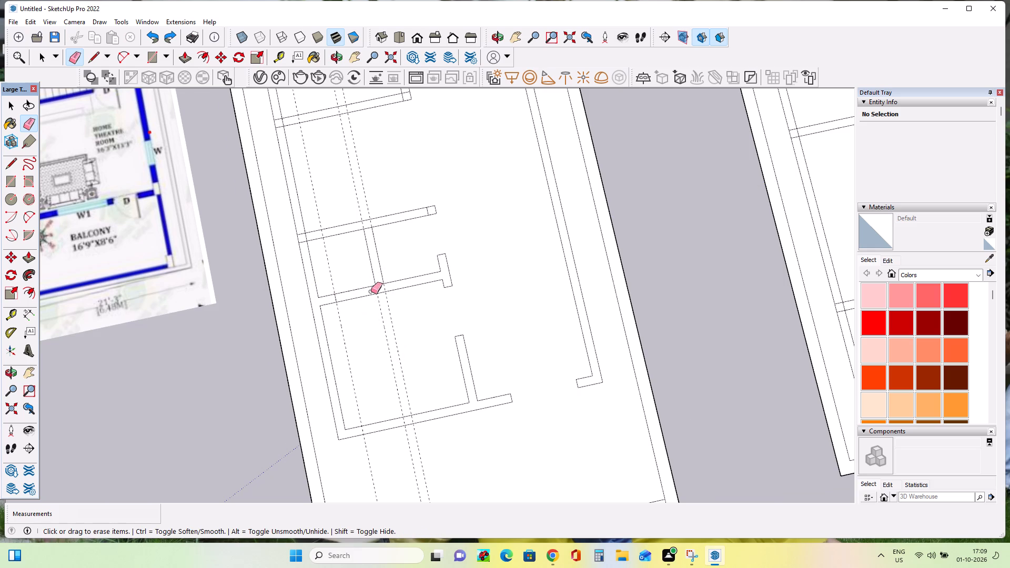
Draw a line across the kitchen's upper wall, in line with the store/puja partition's left face.
scroll(371, 291, "up", 3)
left_click(9, 166)
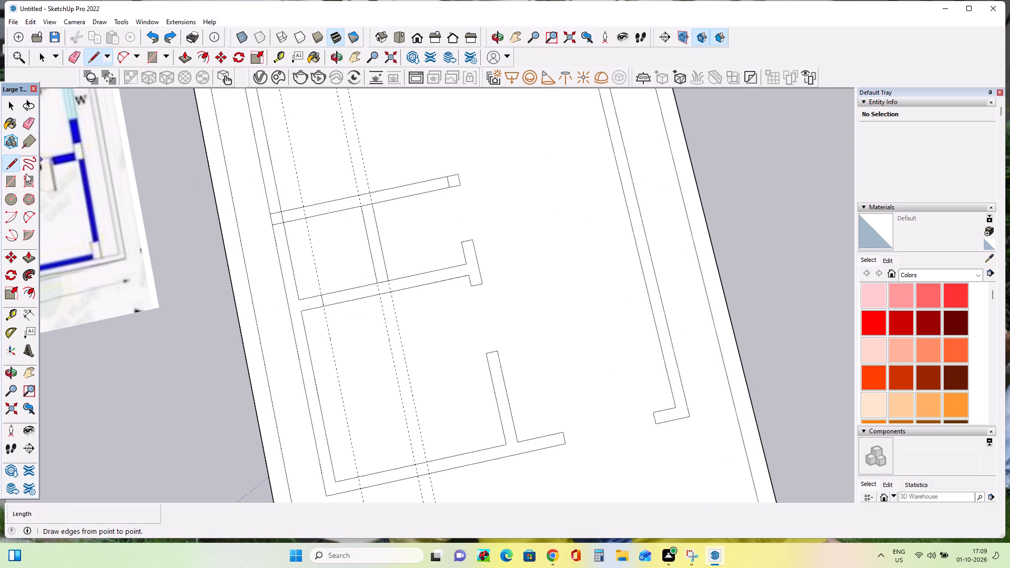
left_click(378, 282)
left_click(378, 294)
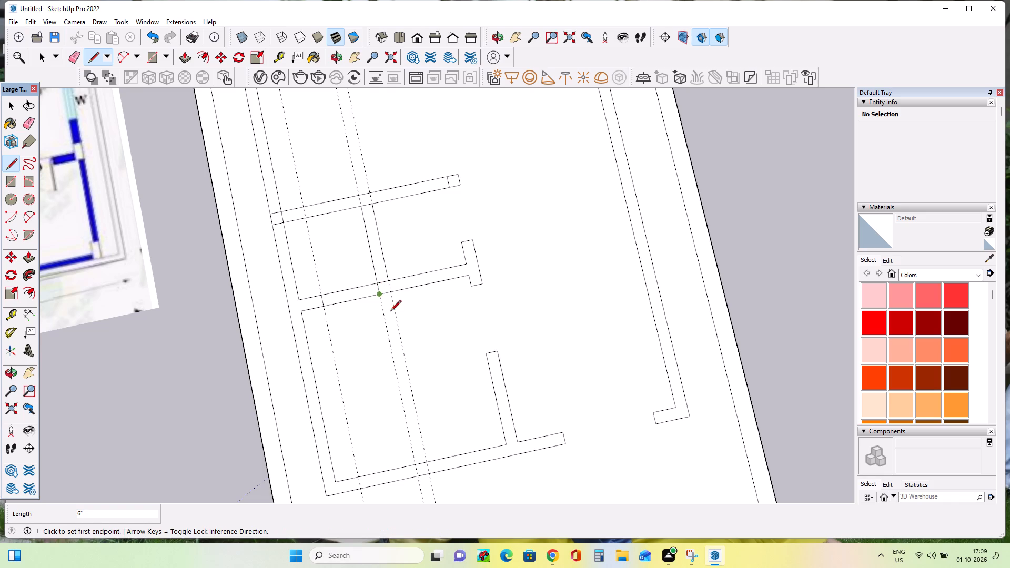
Erase the kitchen's upper-wall edges between the two cross lines to open the store doorway.
left_click(24, 117)
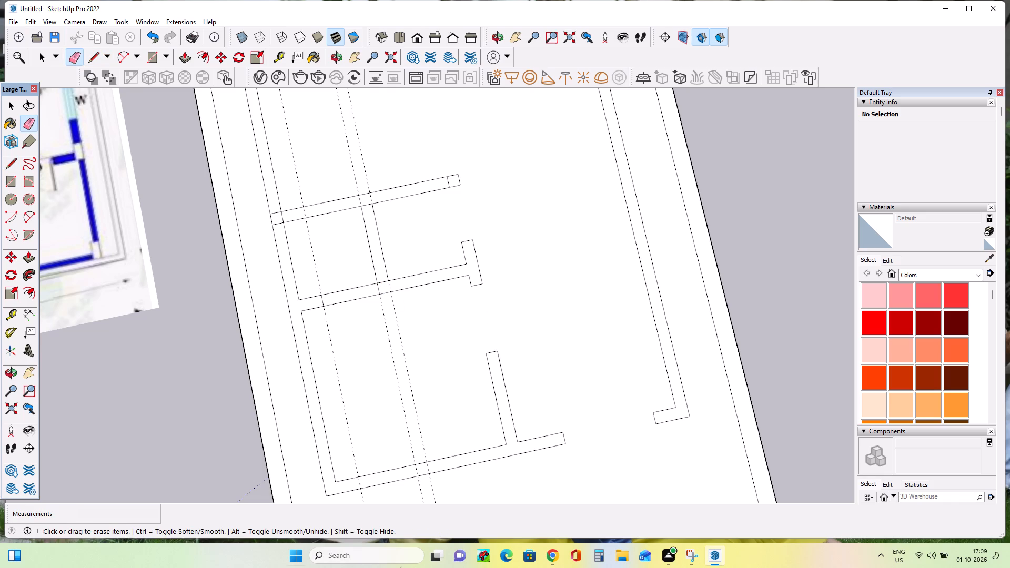
left_click_drag(359, 298, 359, 320)
left_click(359, 321)
left_click_drag(352, 279, 352, 310)
left_click(352, 311)
left_click_drag(345, 273, 352, 276)
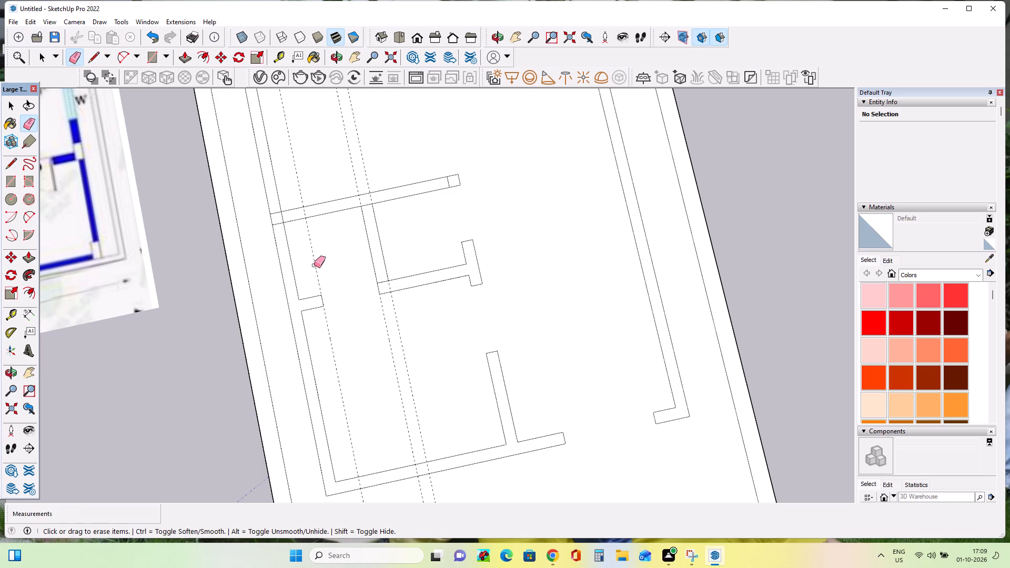
Erase the three remaining vertical guides running through the store, puja room and kitchen.
left_click(315, 265)
left_click(402, 312)
left_click(386, 342)
left_click_drag(405, 331, 398, 343)
left_click(398, 343)
left_click_drag(388, 340, 381, 350)
left_click(381, 350)
Erase the leftover edges where the store/puja partition meets the kitchen's upper wall and the wall behind the rooms.
scroll(399, 287, "down", 8)
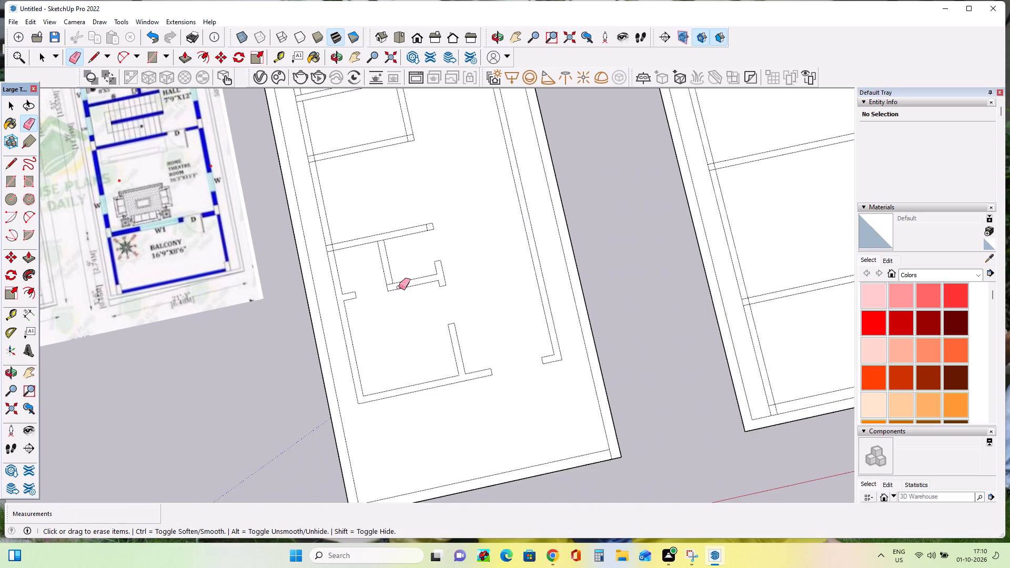
scroll(392, 283, "up", 19)
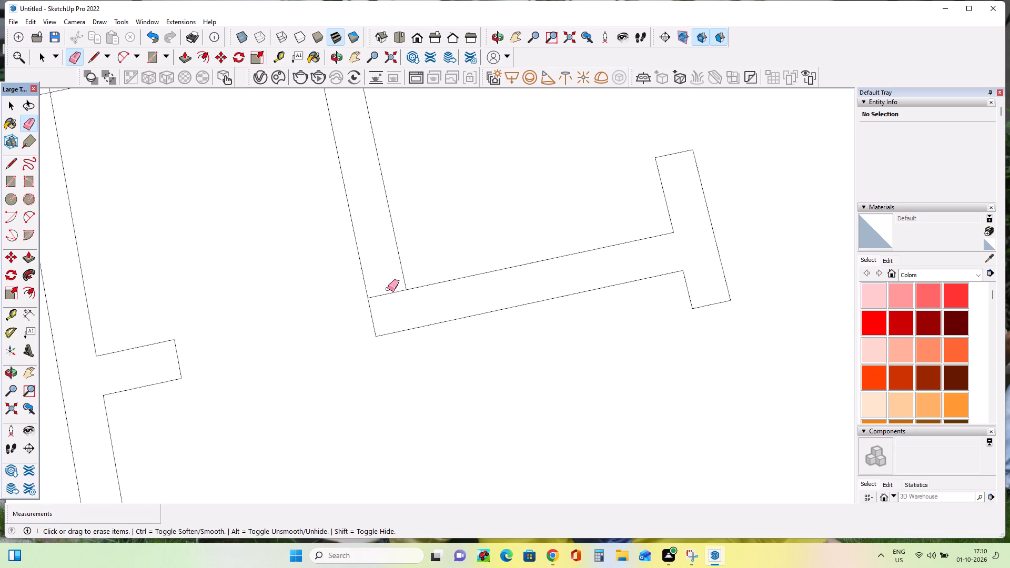
left_click(393, 310)
left_click(395, 291)
left_click(395, 300)
scroll(398, 297, "down", 9)
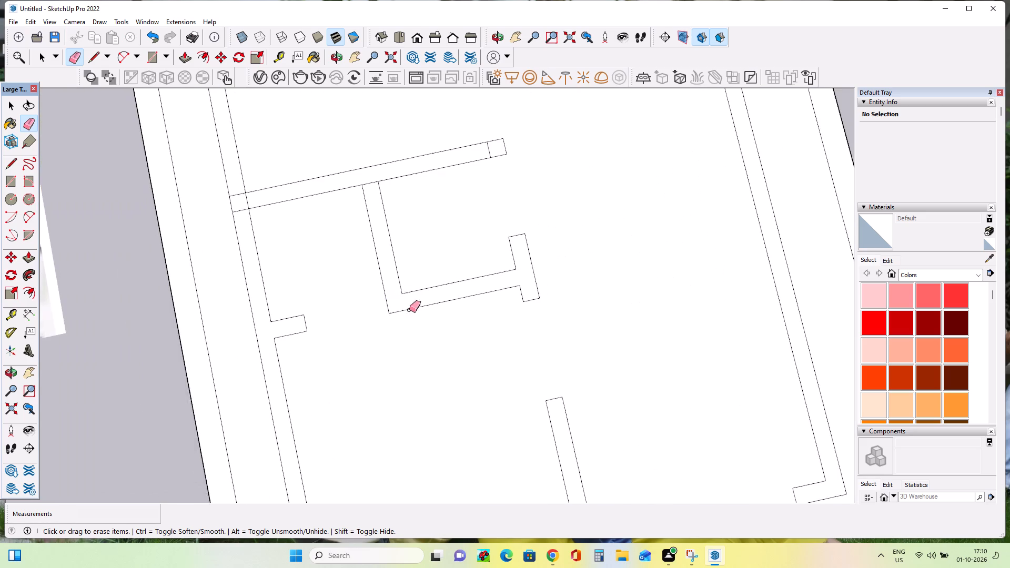
scroll(434, 263, "down", 3)
scroll(384, 198, "up", 8)
left_click(386, 206)
double_click(388, 212)
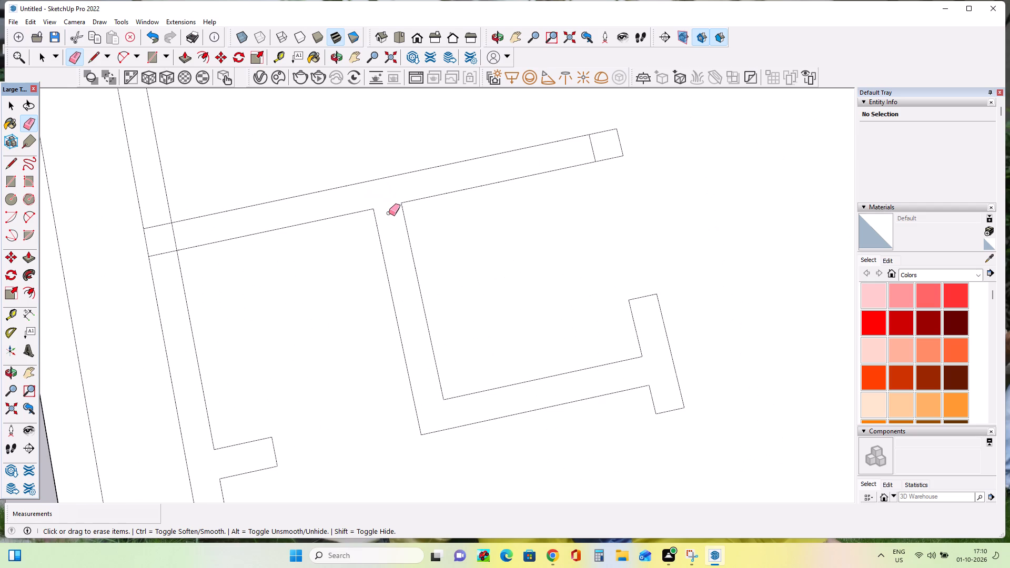
Erase the overlapping edges where the store's upper wall joins the left outer wall.
left_click(175, 243)
left_click_drag(175, 243, 185, 244)
left_click_drag(165, 252, 165, 256)
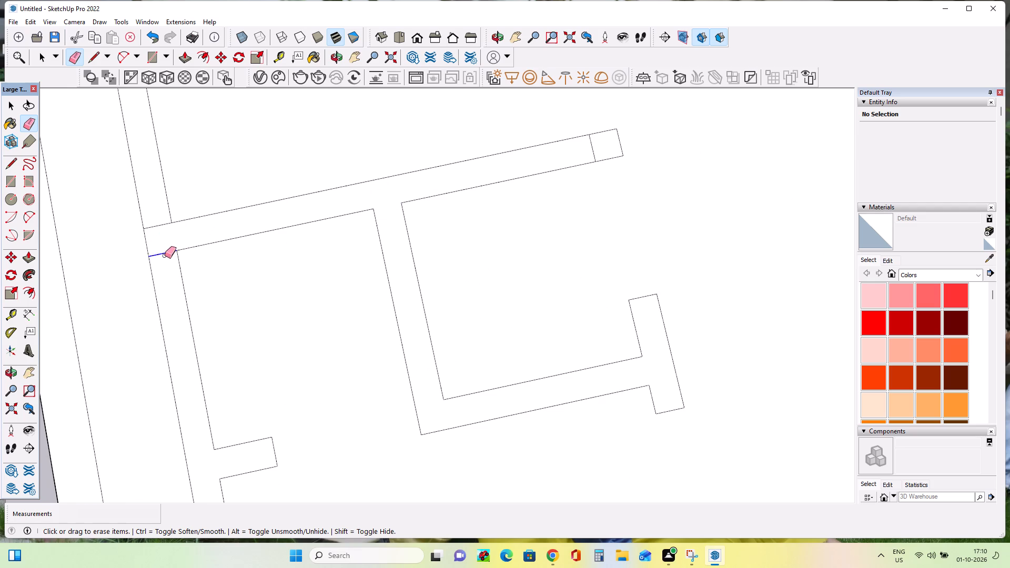
left_click_drag(165, 256, 166, 259)
left_click(166, 259)
left_click_drag(158, 222, 161, 230)
left_click(161, 231)
Erase the leftover line across the free end of the puja room's upper wall.
scroll(605, 185, "down", 3)
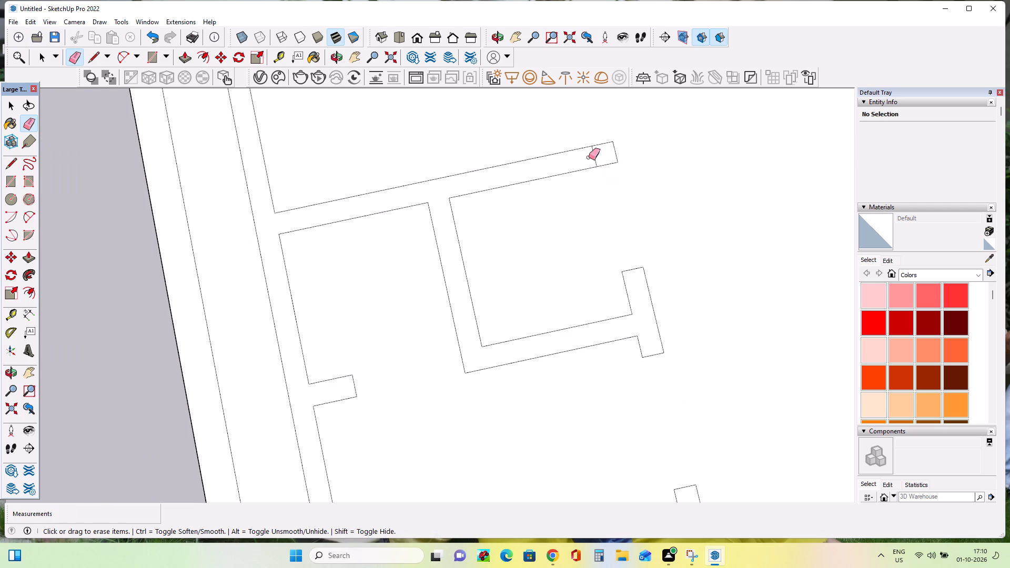
left_click(591, 156)
left_click(597, 156)
double_click(593, 156)
Examine the ground-floor plan image beside the modelled layout for the master bedroom's door position.
scroll(586, 249, "down", 13)
scroll(592, 335, "down", 4)
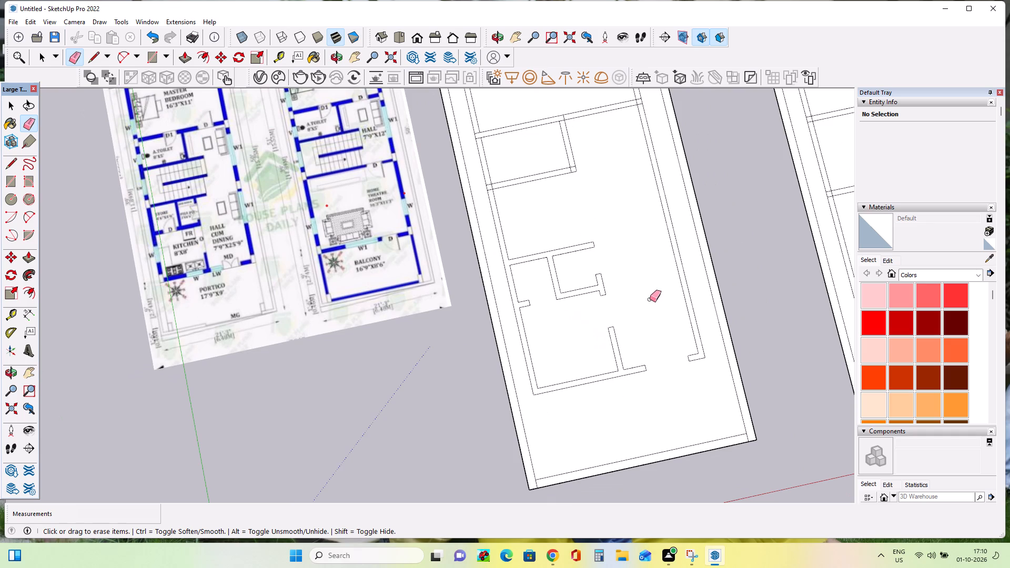
scroll(656, 244, "up", 4)
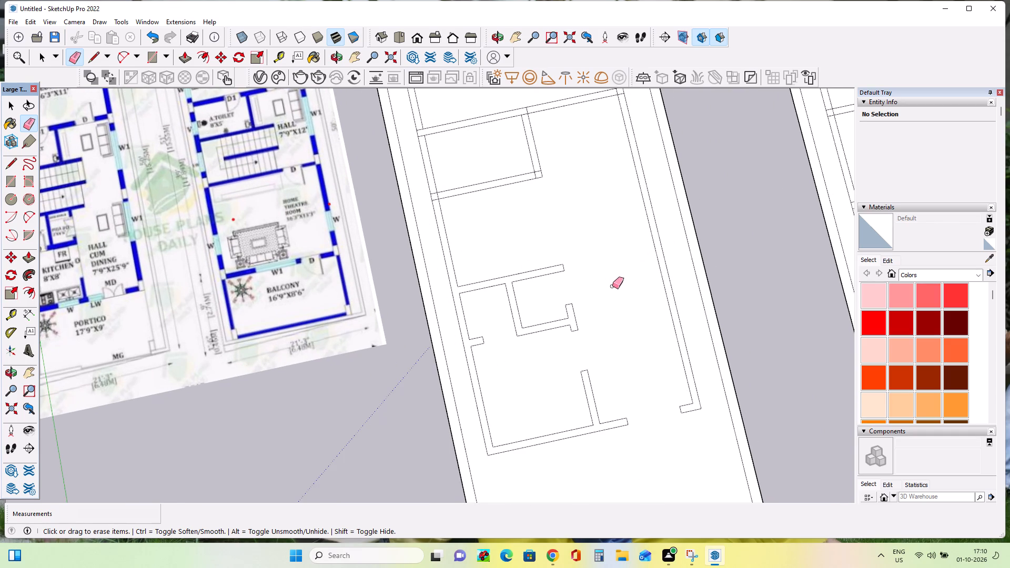
middle_click_drag(612, 286, 597, 280)
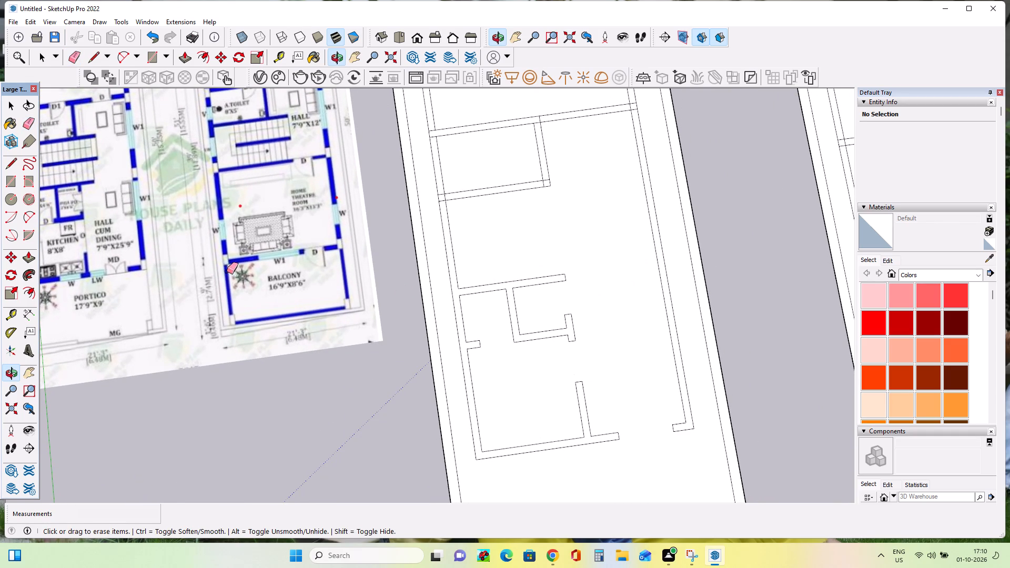
left_click(27, 371)
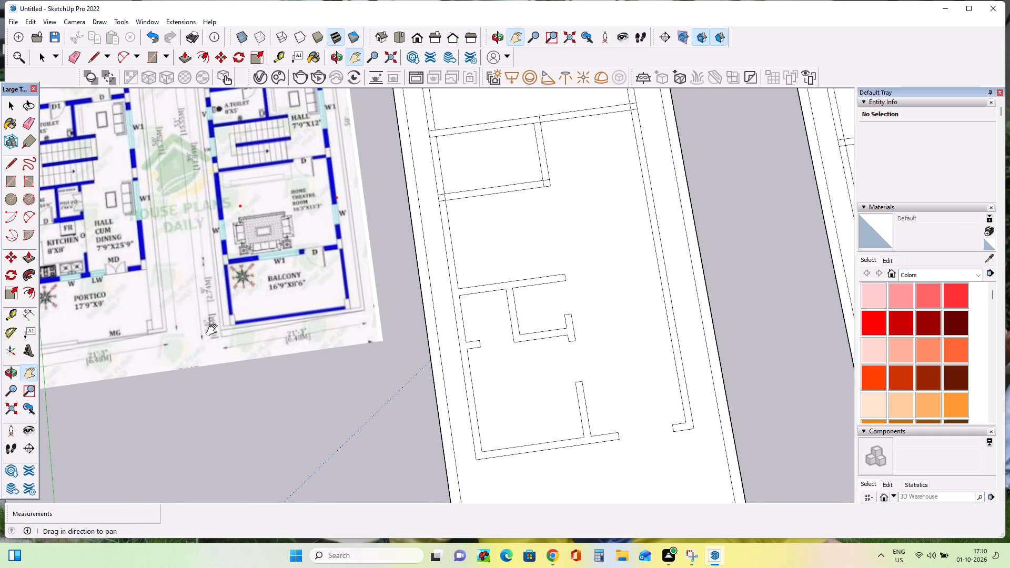
left_click_drag(236, 334, 286, 350)
left_click_drag(297, 352, 362, 372)
left_click(362, 372)
left_click_drag(362, 372, 358, 373)
left_click(358, 373)
left_click_drag(347, 281, 289, 340)
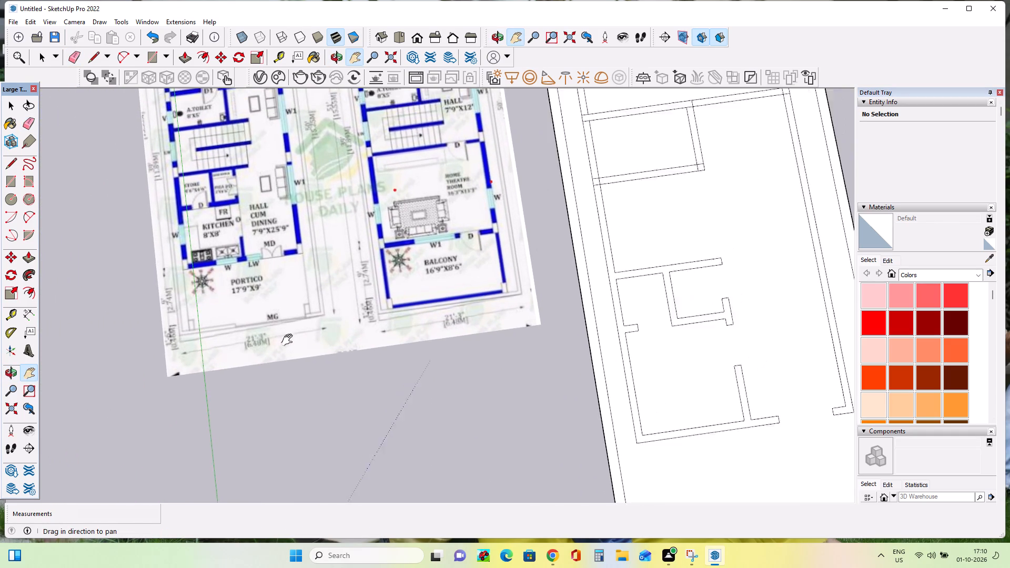
left_click_drag(289, 340, 227, 396)
left_click(210, 402)
double_click(201, 404)
left_click_drag(460, 263, 296, 387)
double_click(228, 409)
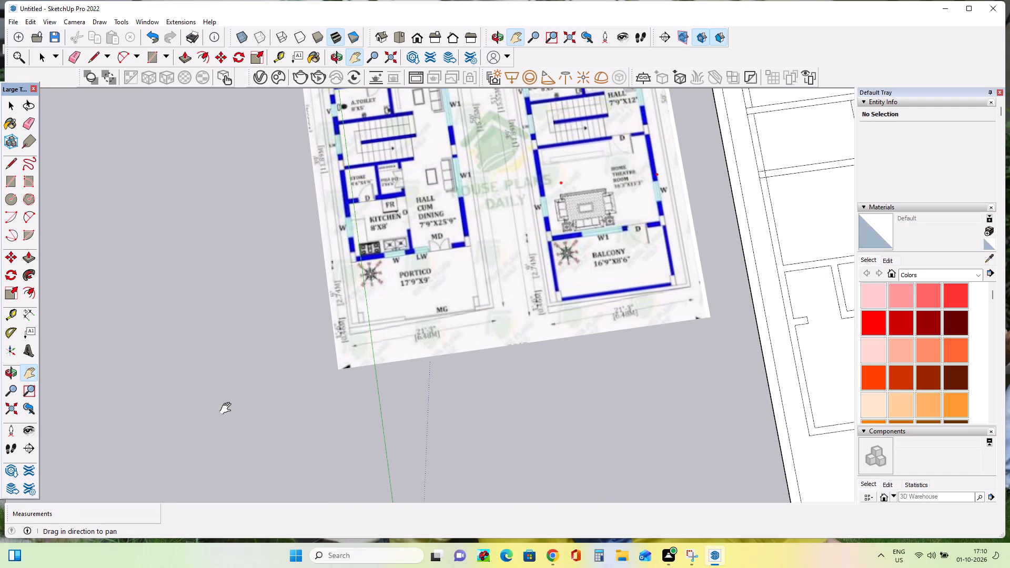
left_click(213, 435)
left_click_drag(370, 372, 364, 374)
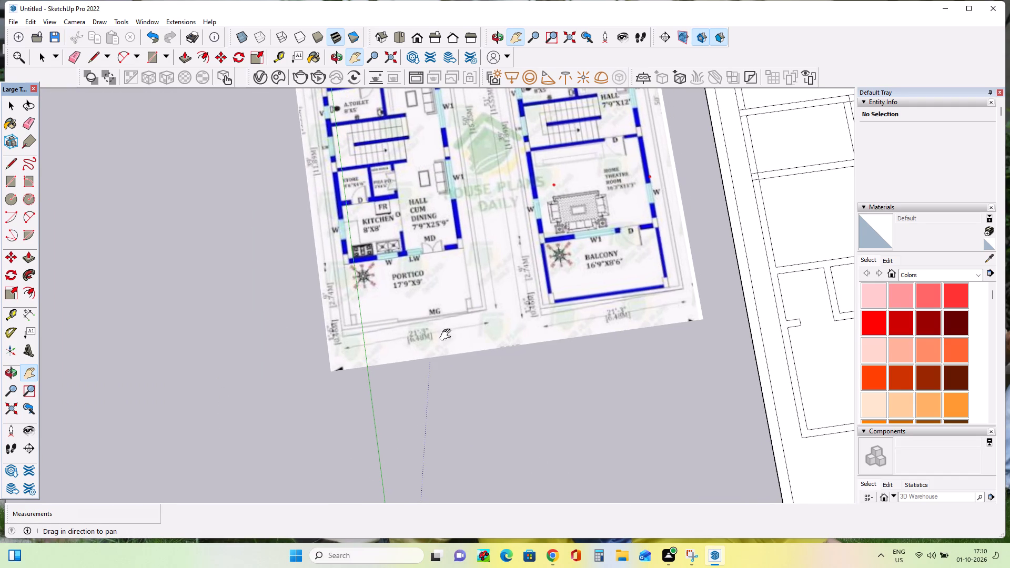
left_click(410, 369)
left_click(558, 273)
left_click_drag(513, 348, 482, 386)
left_click_drag(446, 410, 427, 418)
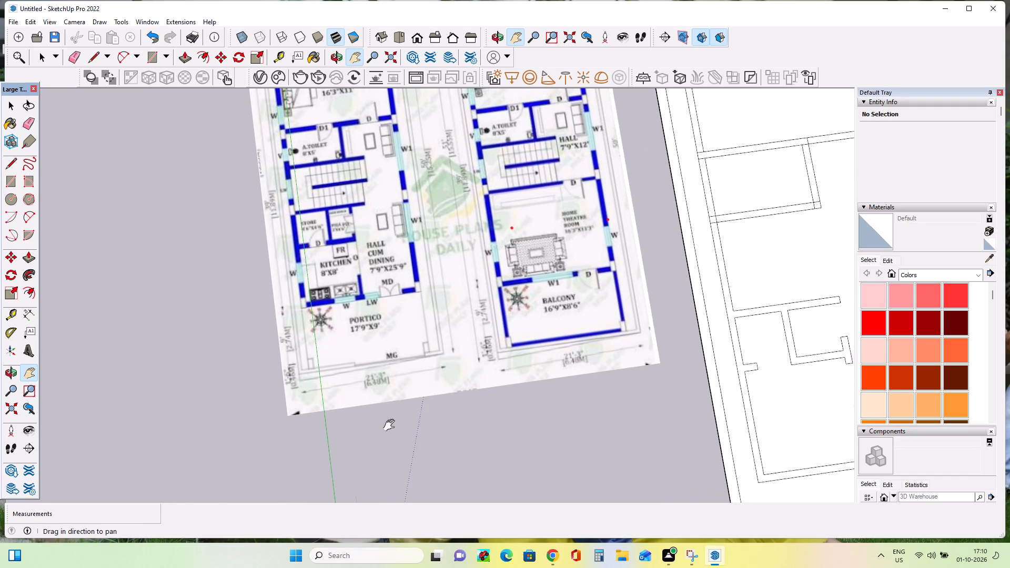
left_click_drag(659, 216, 501, 336)
left_click_drag(453, 335, 429, 330)
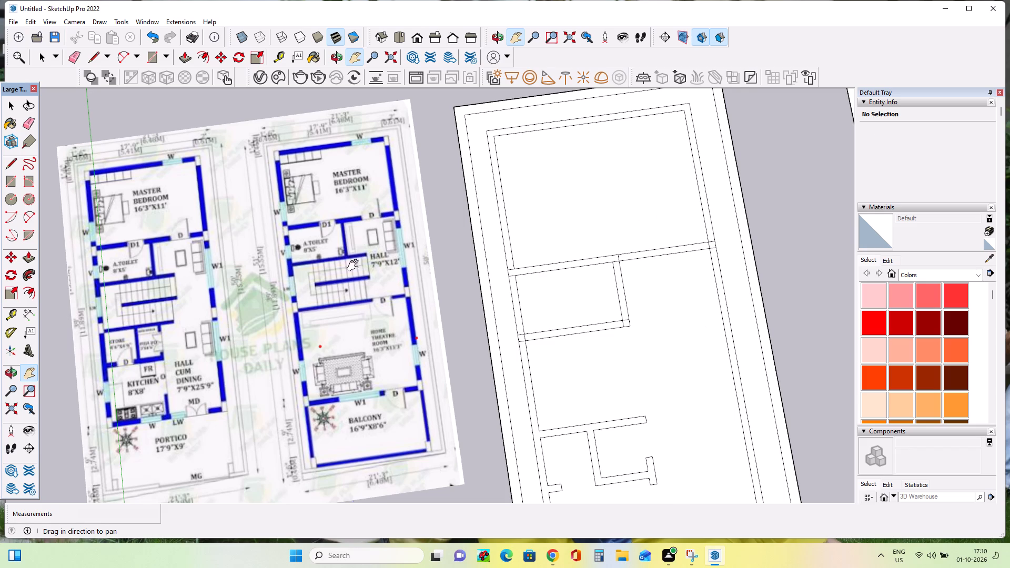
Place a guide 1' inside the inner face of the master bedroom's right outer wall.
left_click(16, 316)
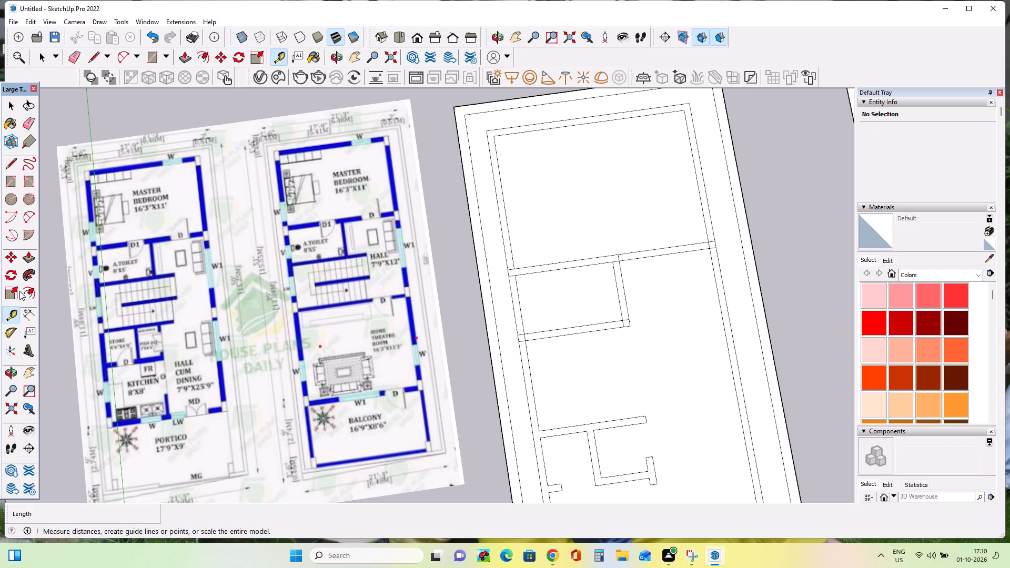
left_click(695, 173)
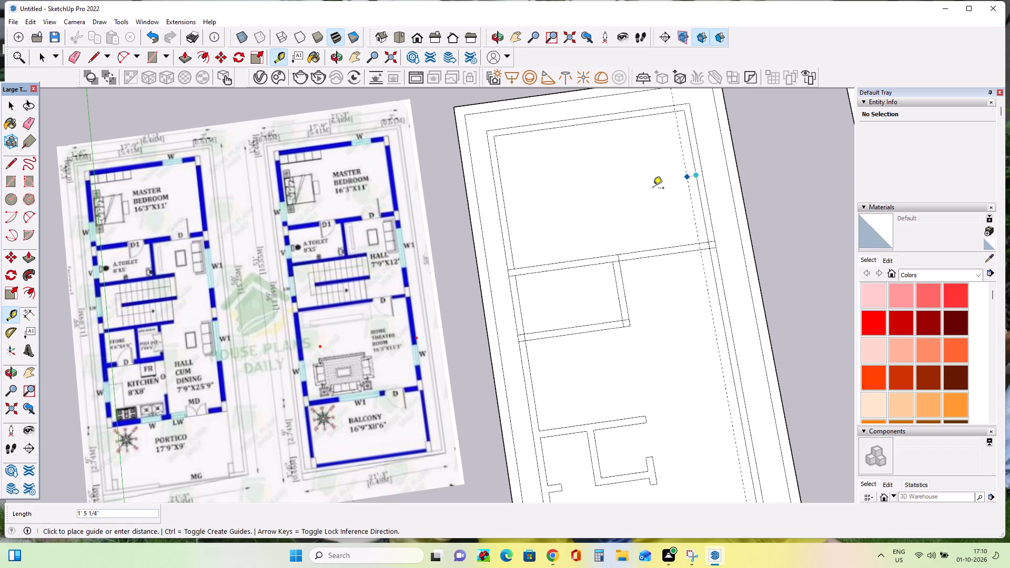
type("1'")
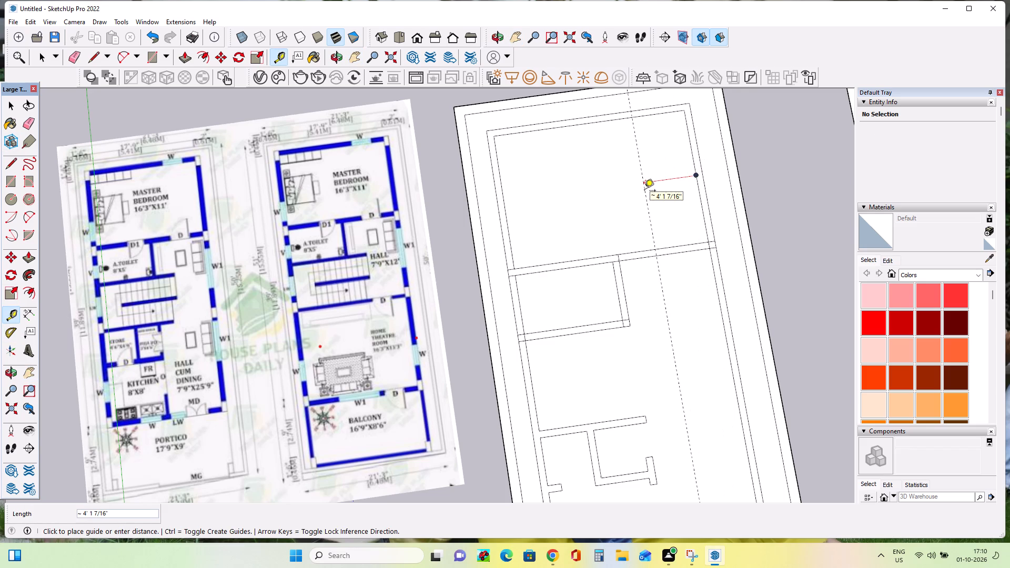
key("Return")
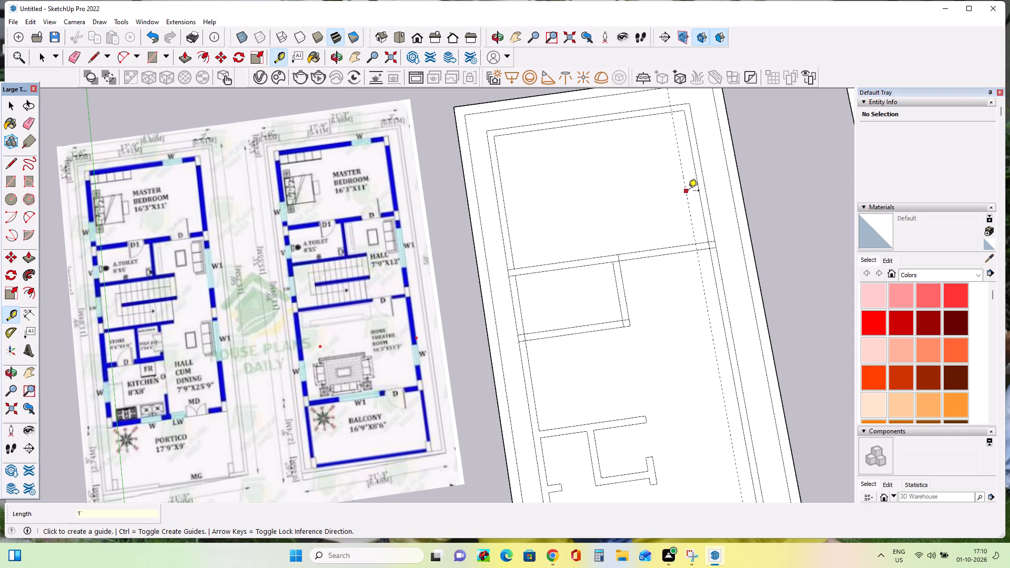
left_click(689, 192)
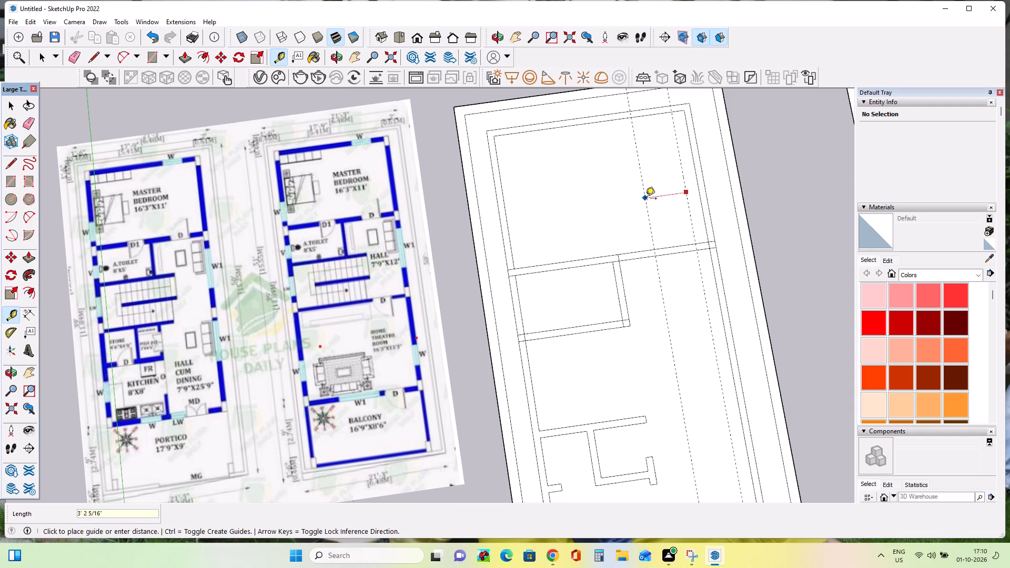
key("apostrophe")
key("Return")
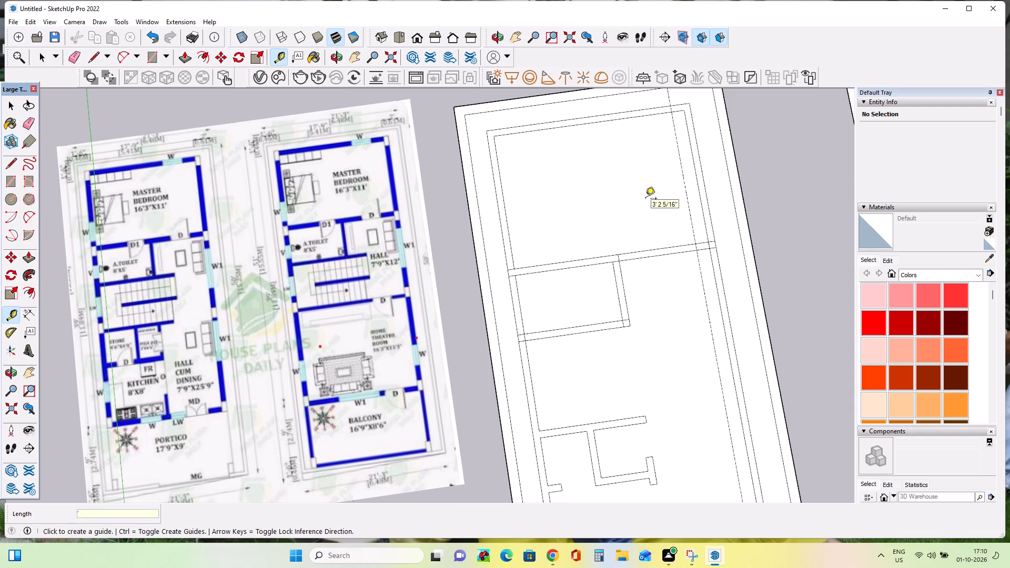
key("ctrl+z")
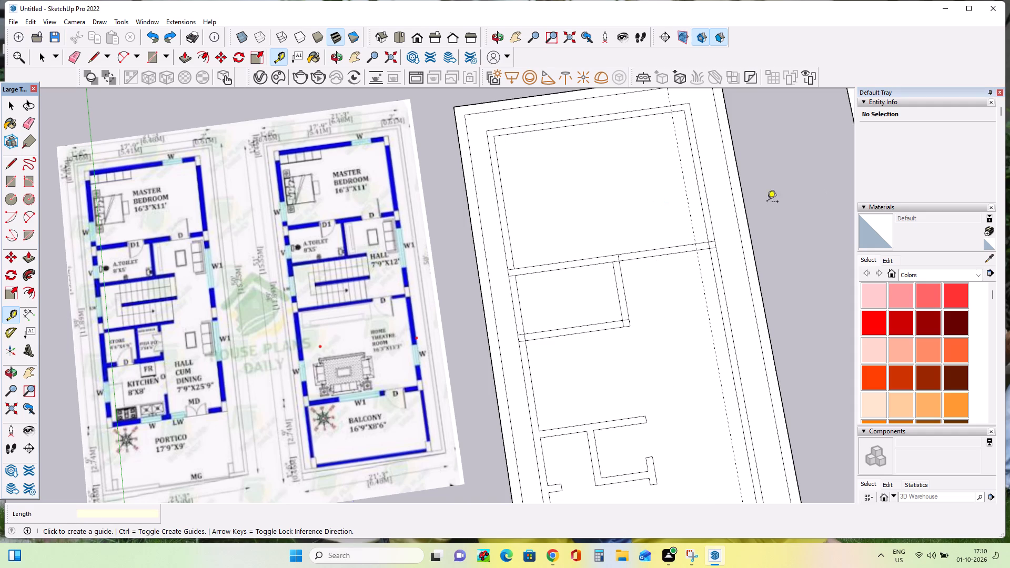
Place a second guide 3' further into the room from the 1' guide to mark the bedroom door's width.
left_click(689, 214)
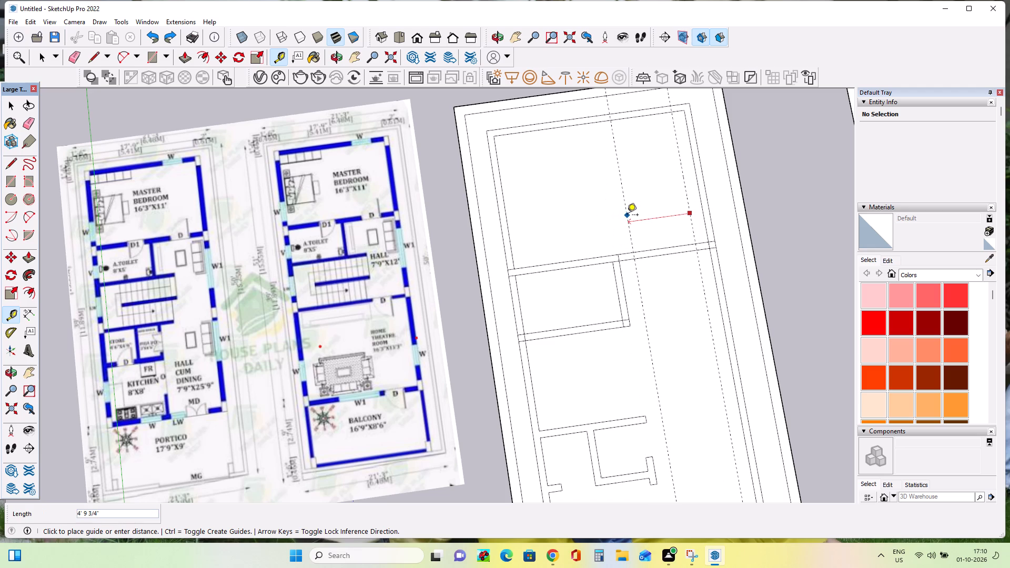
type("3'")
key("Return")
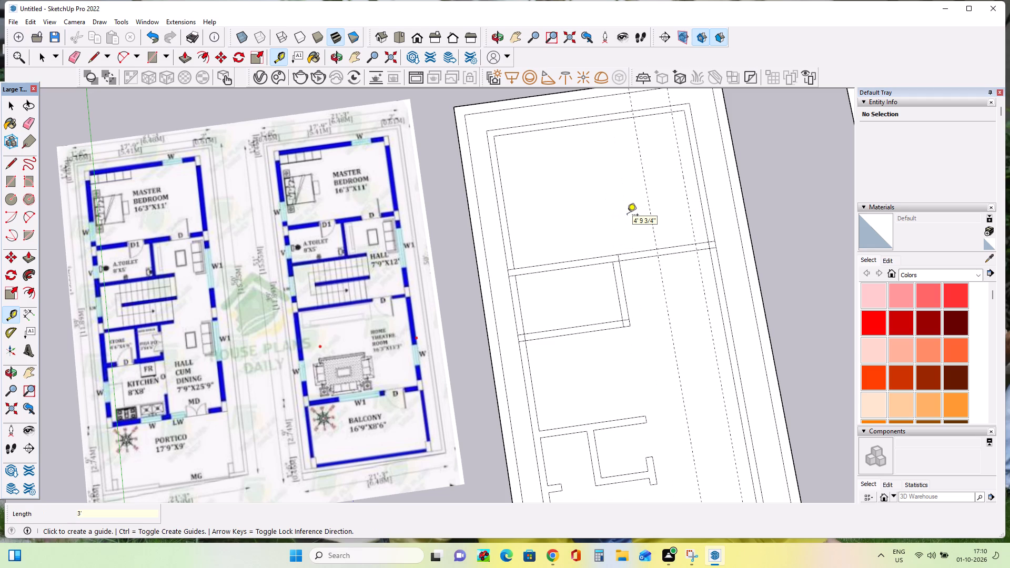
Draw two lines across the master bedroom's lower wall where the door guides cross it.
left_click(7, 161)
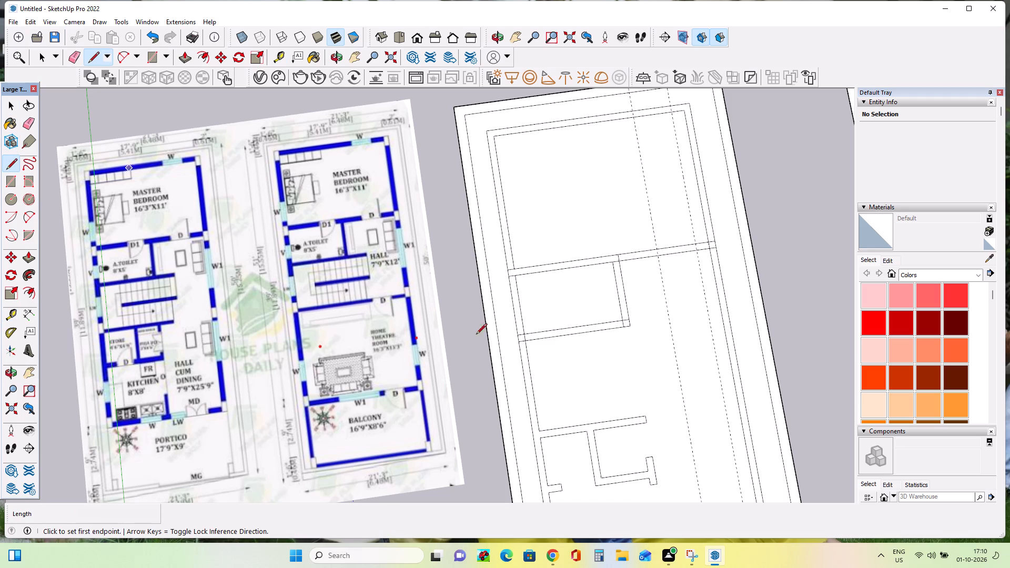
left_click(659, 257)
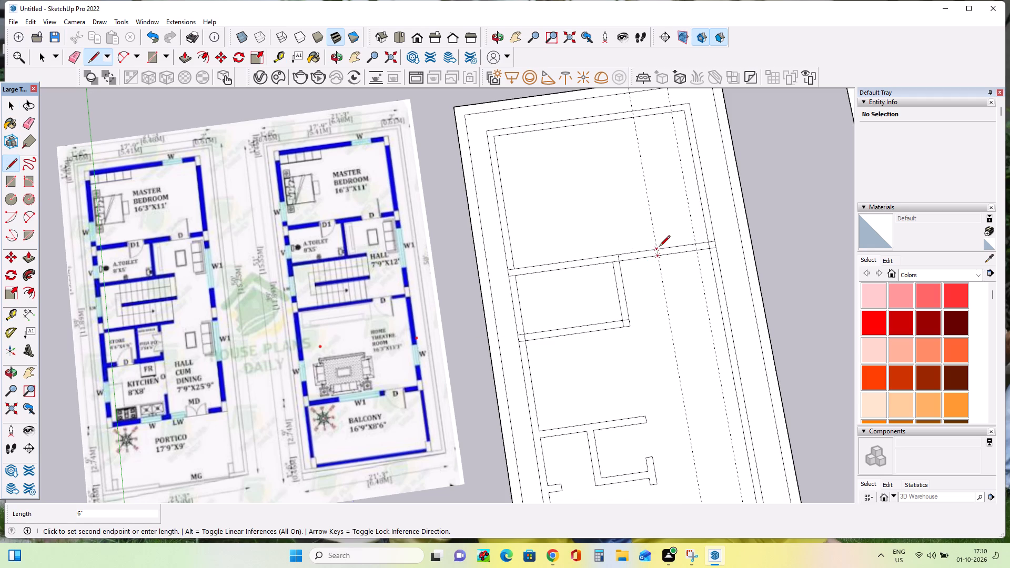
double_click(659, 247)
left_click(697, 251)
left_click(696, 242)
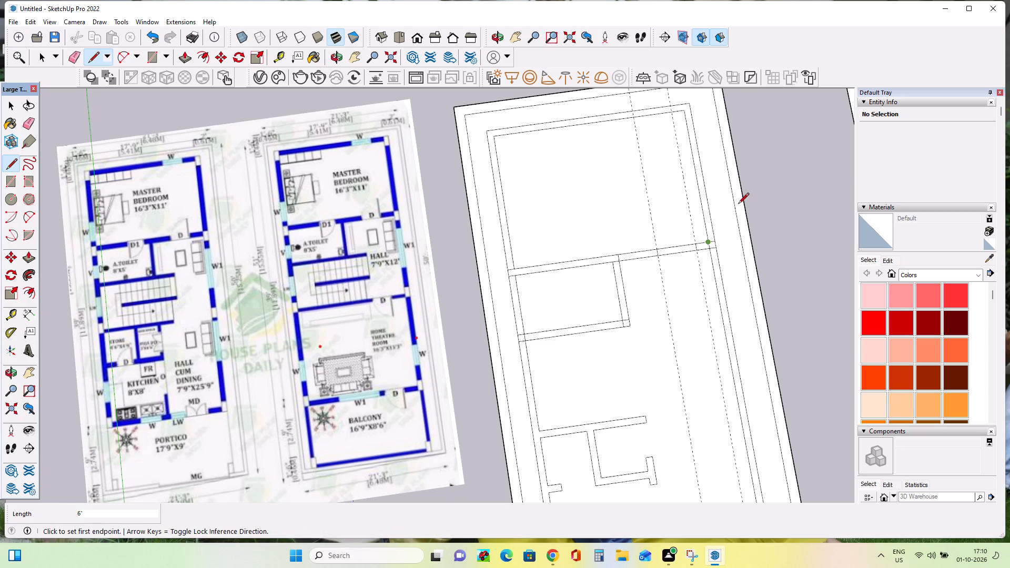
Erase the wall edges between the two jamb lines and both guides to open the master bedroom doorway.
left_click(27, 118)
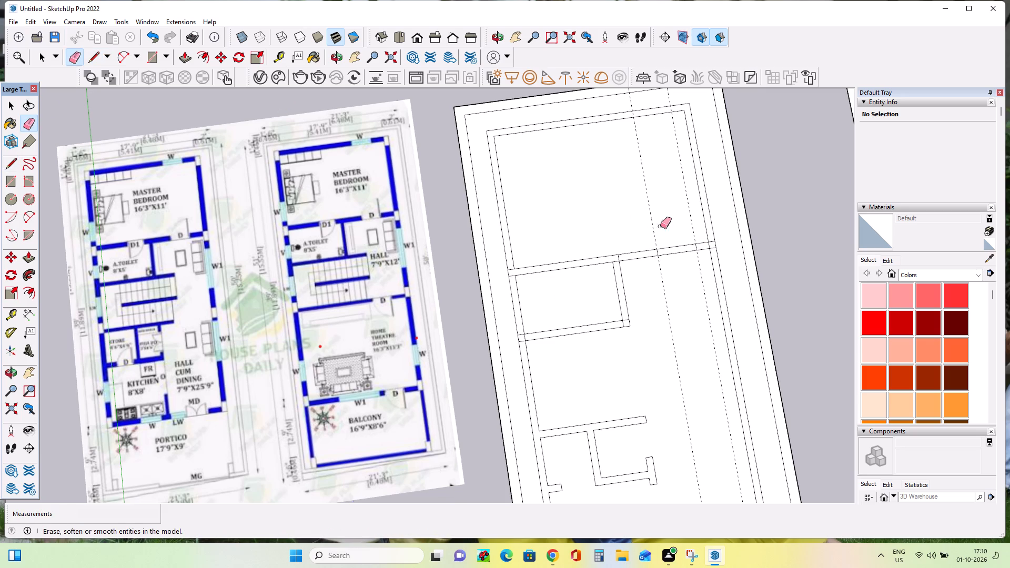
left_click(678, 235)
left_click_drag(678, 237, 682, 278)
left_click(682, 278)
left_click(652, 219)
left_click(655, 221)
left_click(691, 216)
left_click_drag(691, 218, 691, 227)
left_click(691, 229)
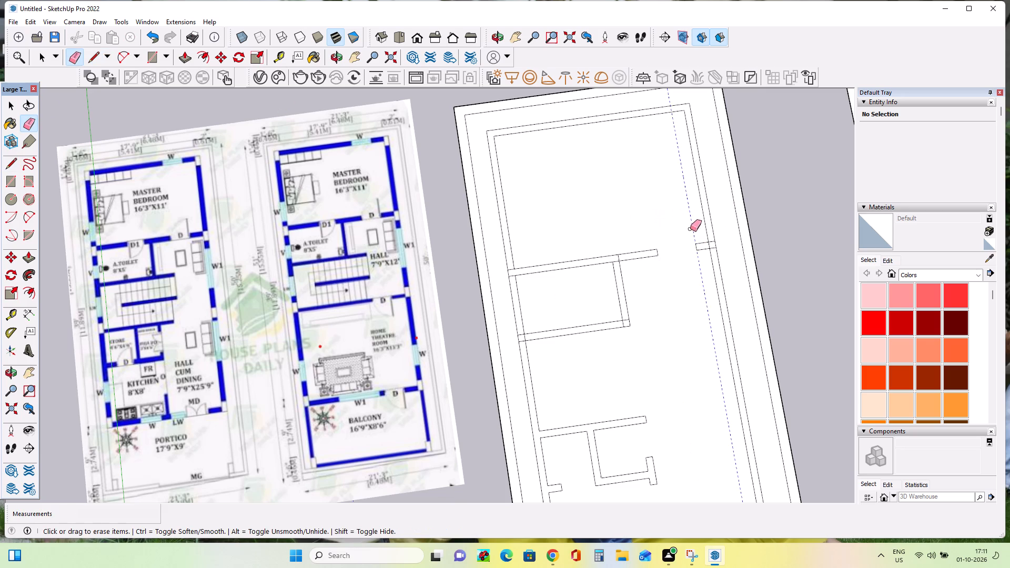
Erase the overlapping edges where the short wall stub beside the bedroom doorway joins the right outer wall.
scroll(705, 237, "up", 8)
left_click(714, 256)
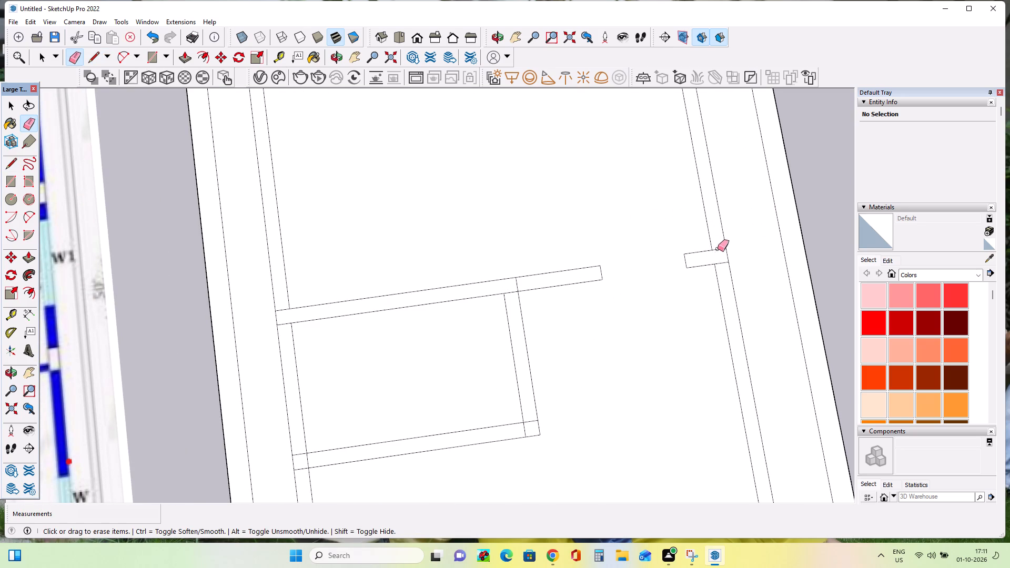
left_click(718, 249)
left_click(721, 265)
Examine the floor plan image for the remaining ground-floor rooms and door positions.
scroll(630, 293, "down", 12)
scroll(168, 353, "up", 3)
scroll(282, 355, "up", 2)
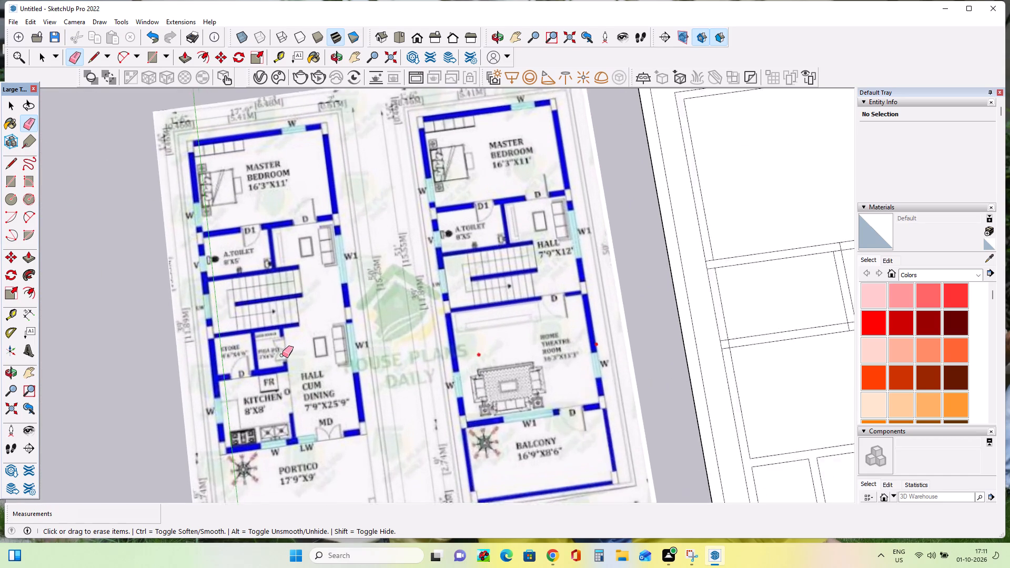
scroll(282, 355, "up", 2)
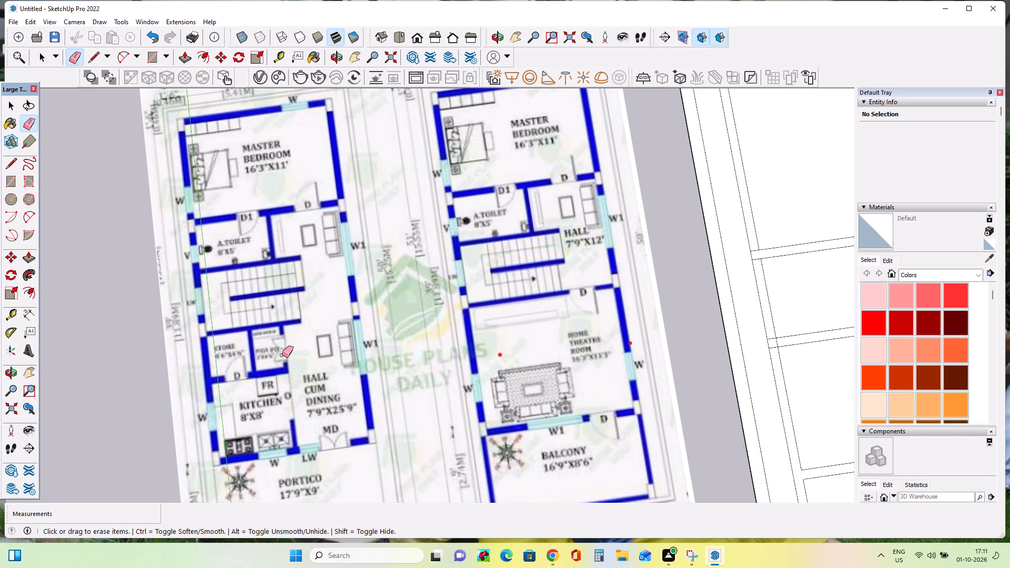
scroll(282, 355, "down", 9)
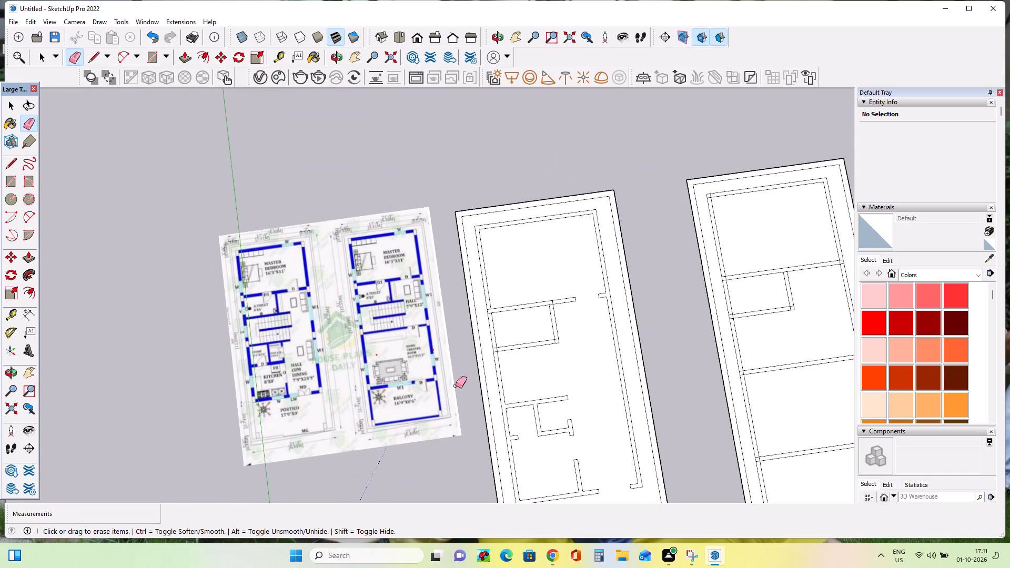
Draw a line across the master bedroom's lower wall, extending the inner face of the toilet's right partition.
scroll(539, 310, "up", 1)
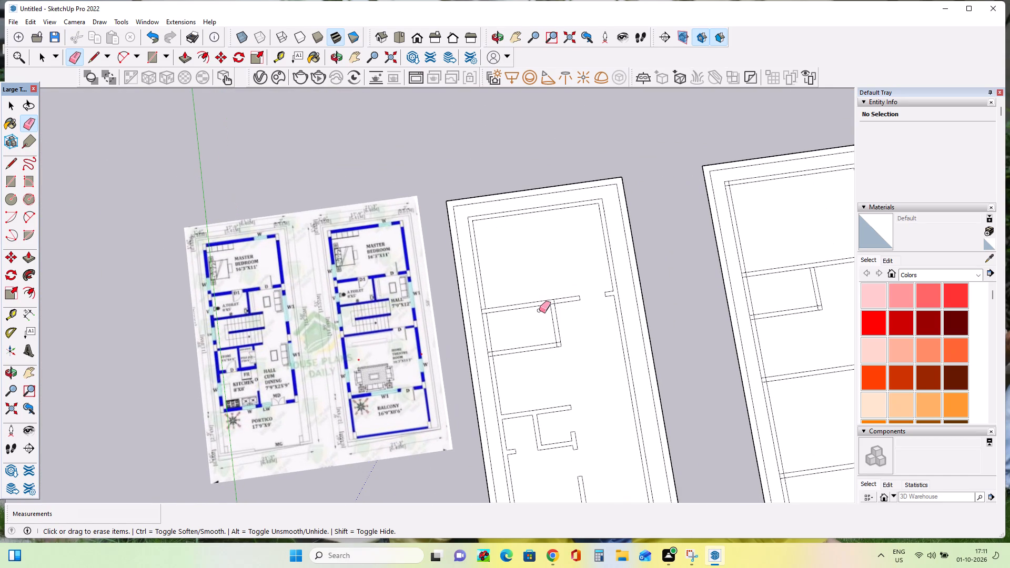
scroll(539, 310, "up", 3)
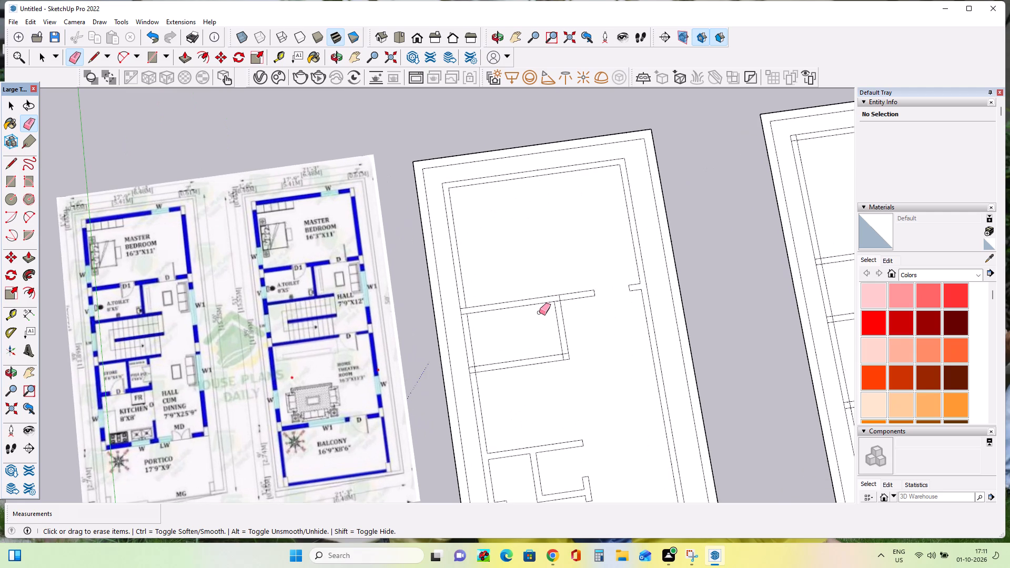
scroll(539, 312, "up", 4)
left_click(8, 167)
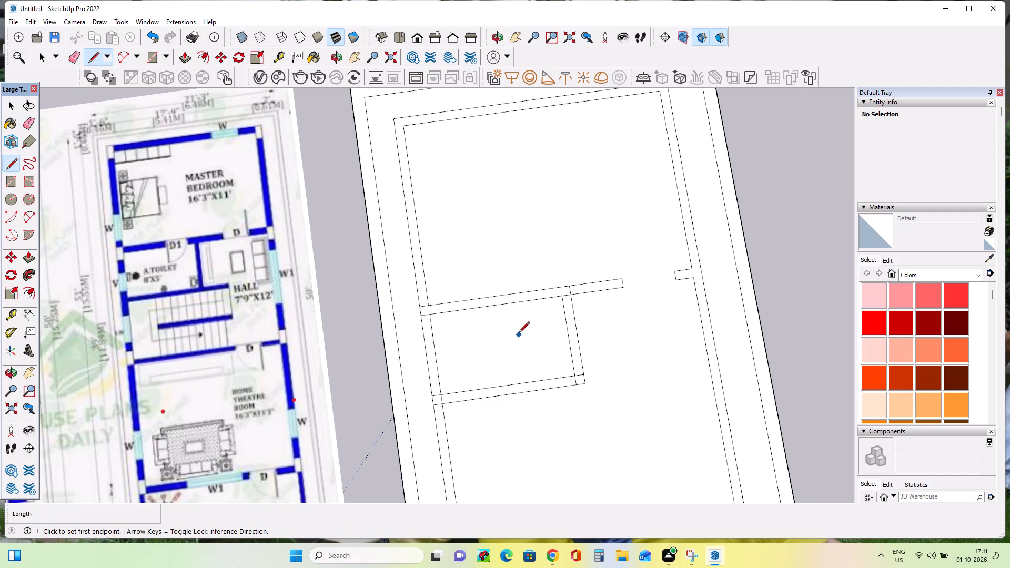
left_click(563, 300)
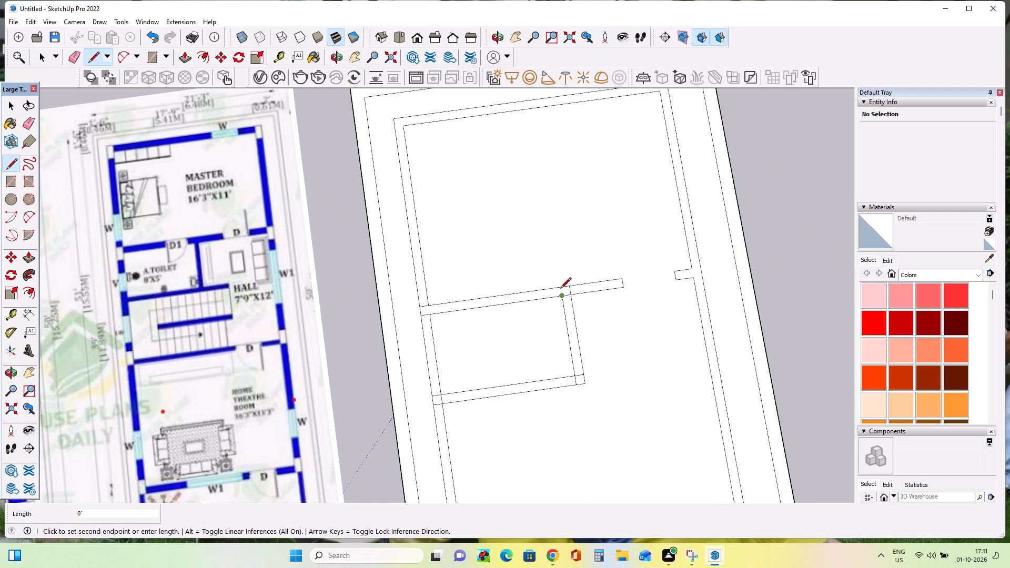
left_click(560, 288)
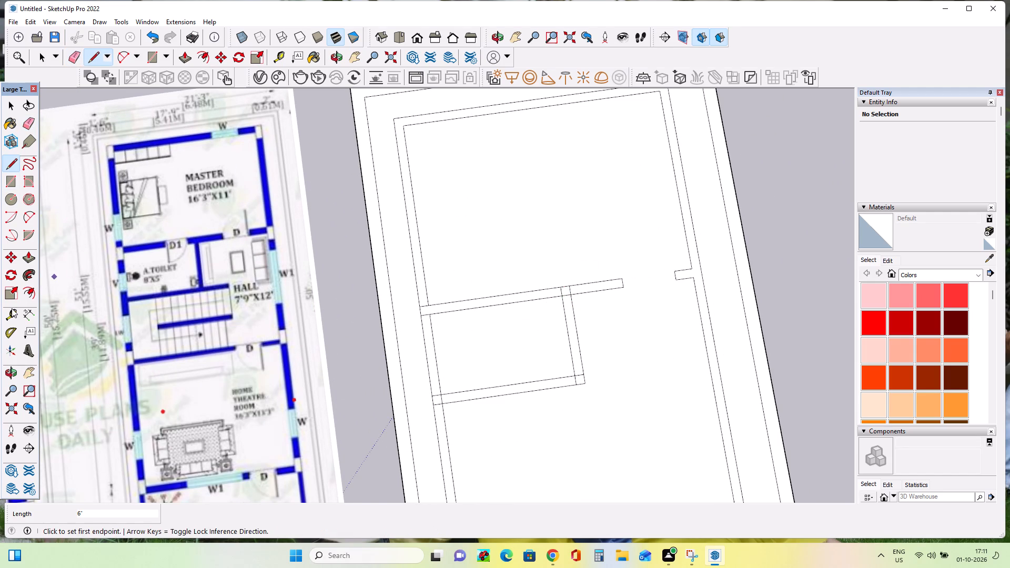
Place a guide along the inner face of the toilet's right partition, running through the master bedroom's lower wall.
left_click(11, 310)
left_click(561, 313)
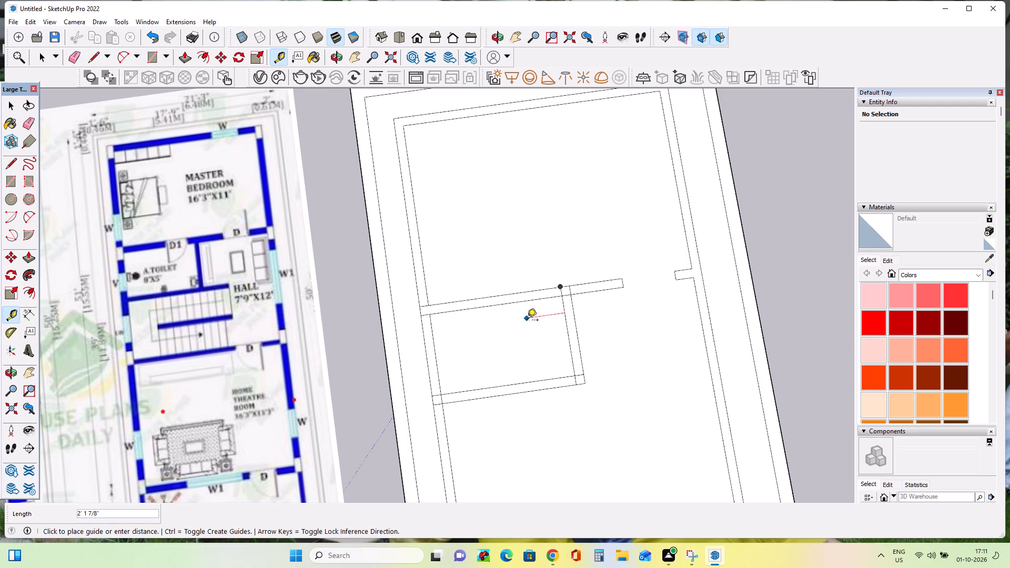
key("Escape")
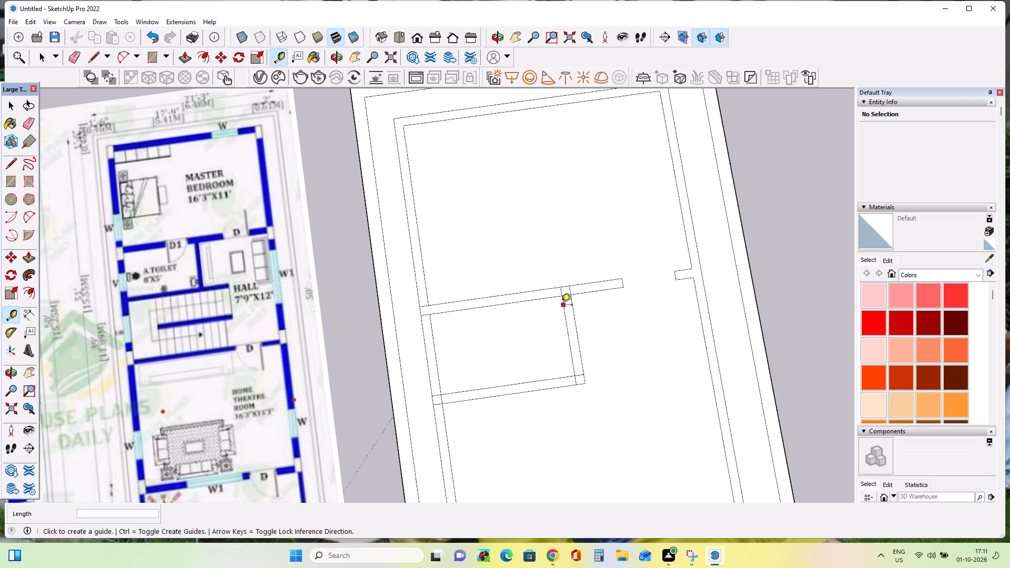
double_click(562, 306)
key("Escape")
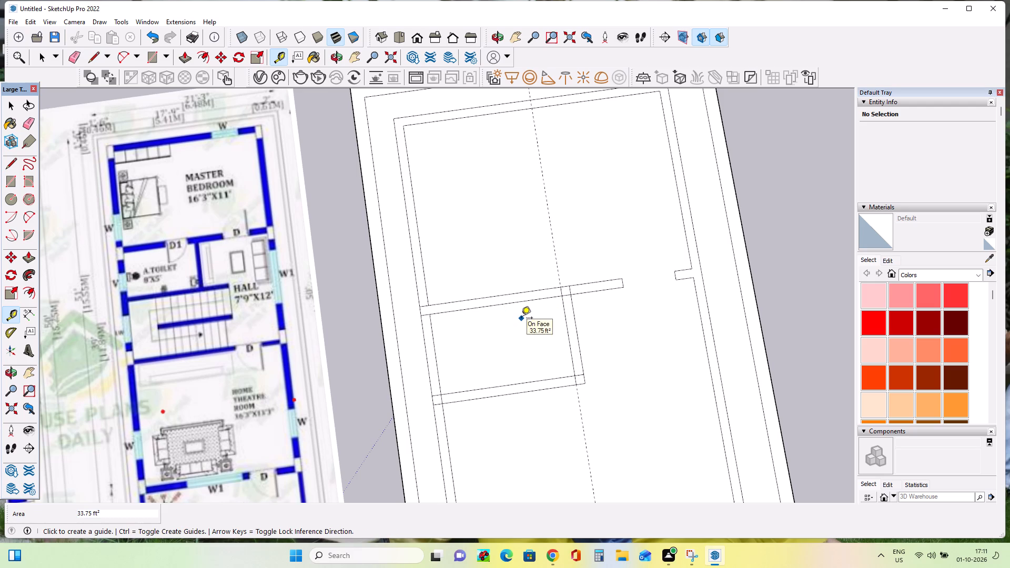
Replace the last guide with two inside the toilet: one 6" from the right partition's inner face, the other 3' beyond it.
key("ctrl+z")
left_click(562, 310)
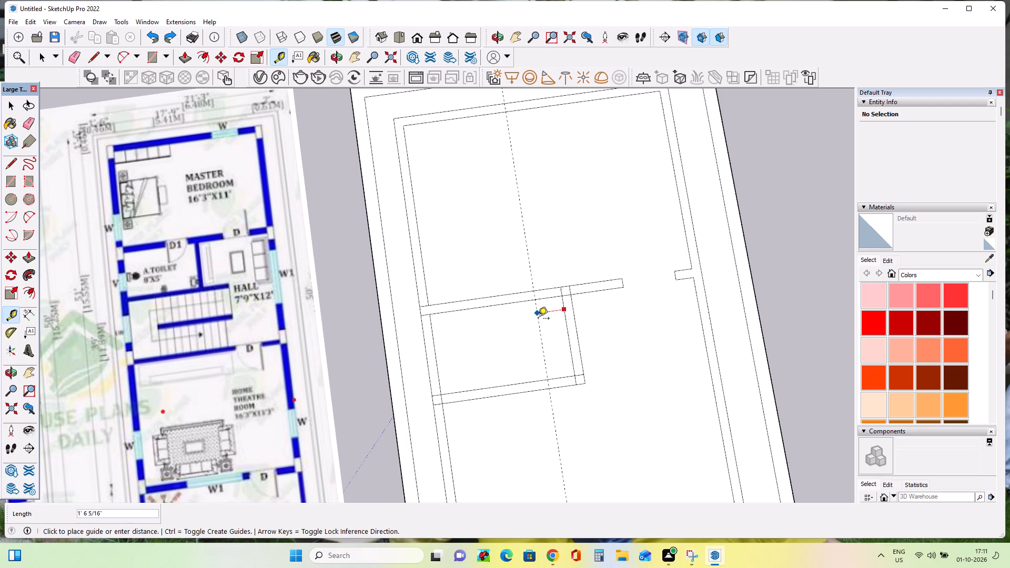
key("6")
key("shift+quotedbl")
key("Return")
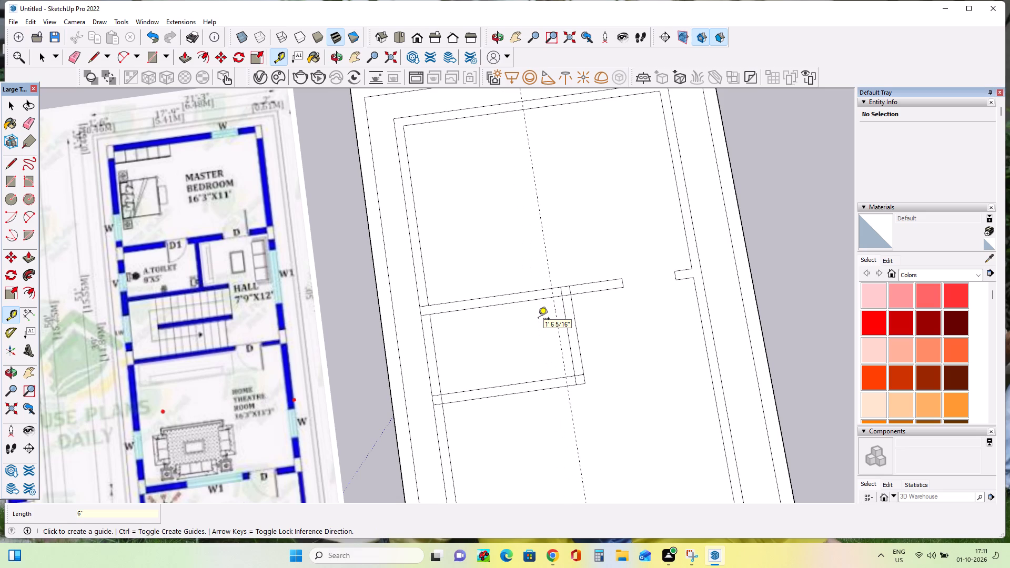
left_click(557, 324)
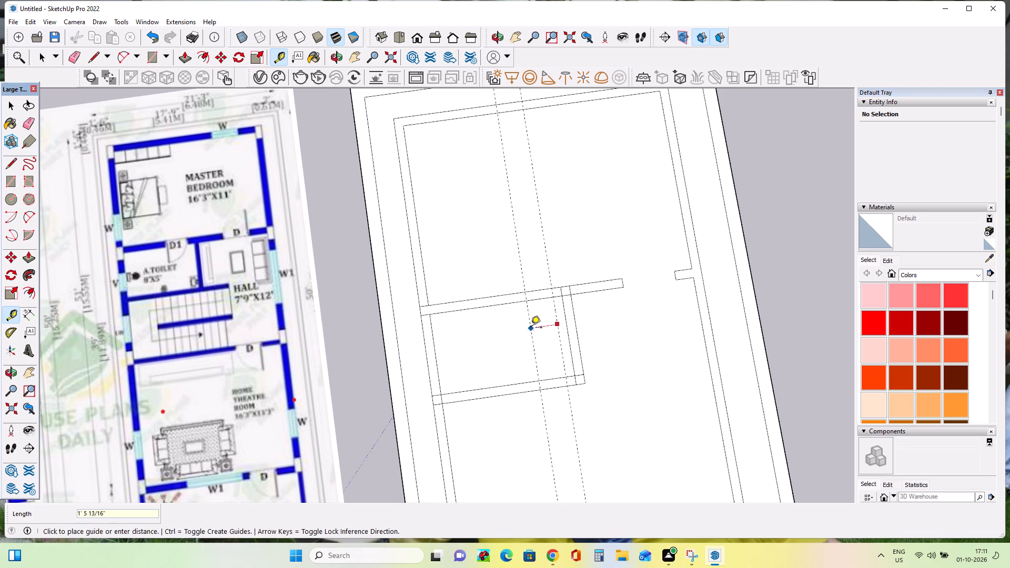
type("3'")
key("Return")
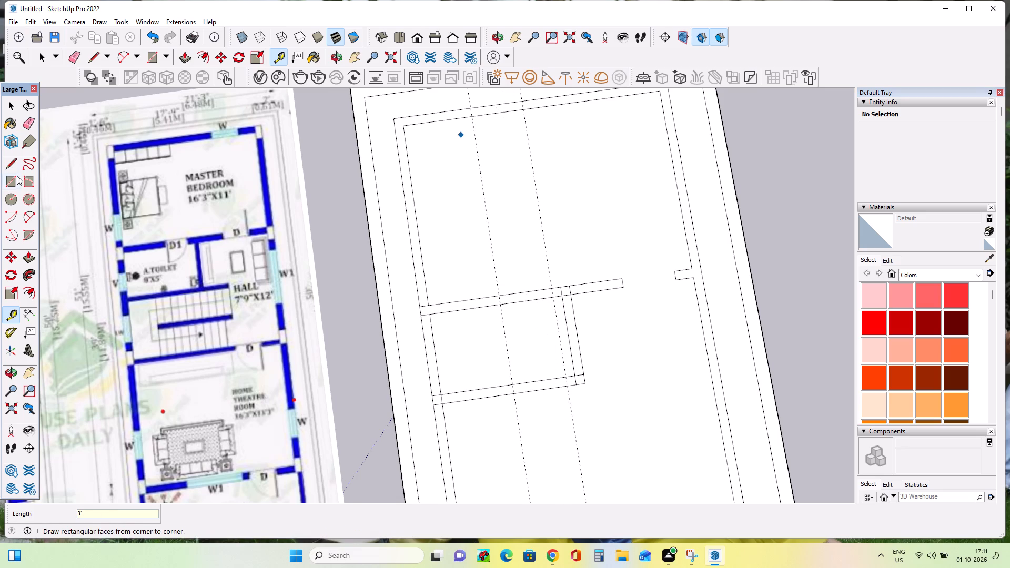
Draw two short lines across the toilet's upper wall along the guides, marking both sides of the toilet door opening.
double_click(15, 161)
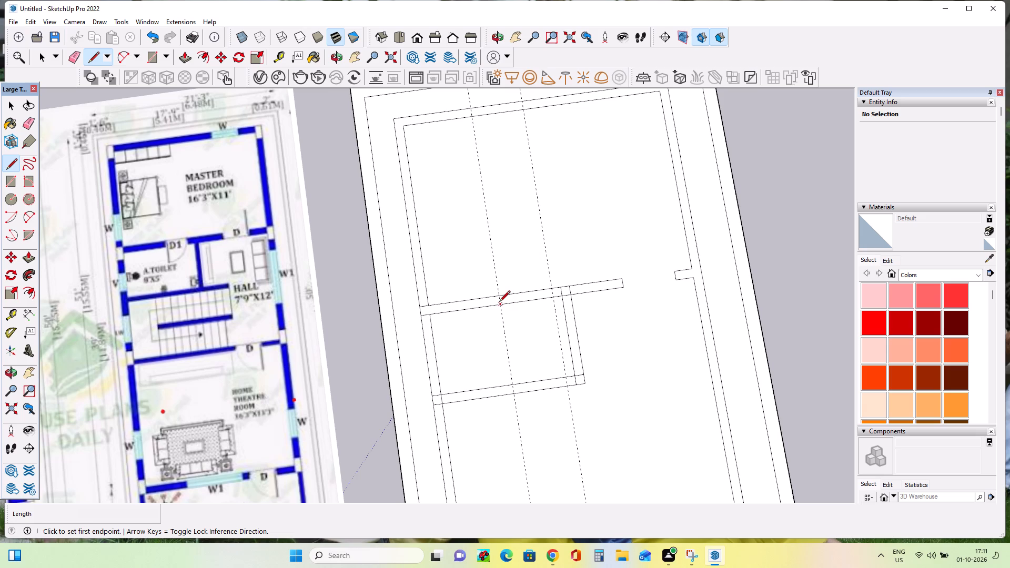
left_click(499, 302)
left_click(498, 297)
left_click(554, 300)
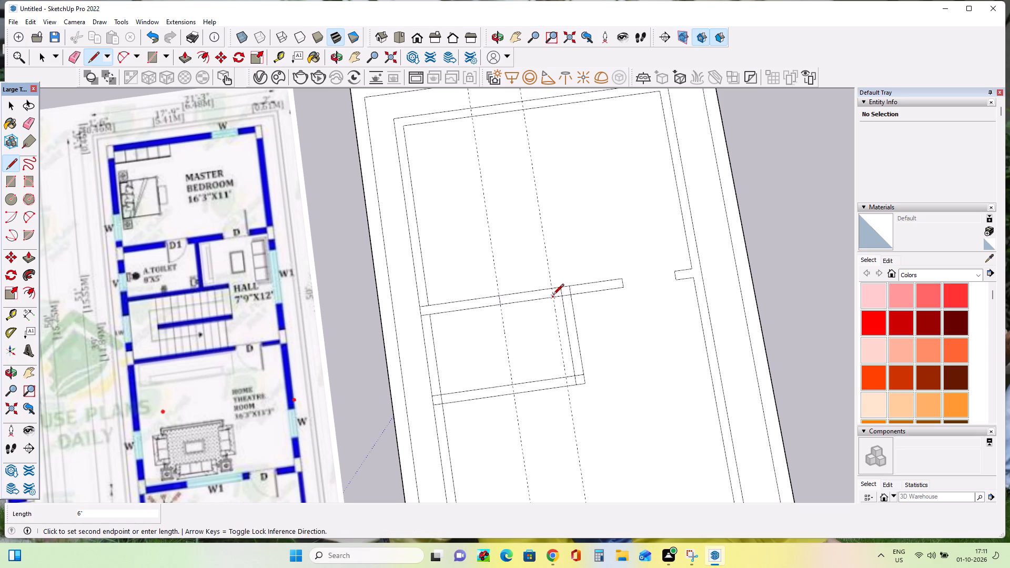
left_click(552, 288)
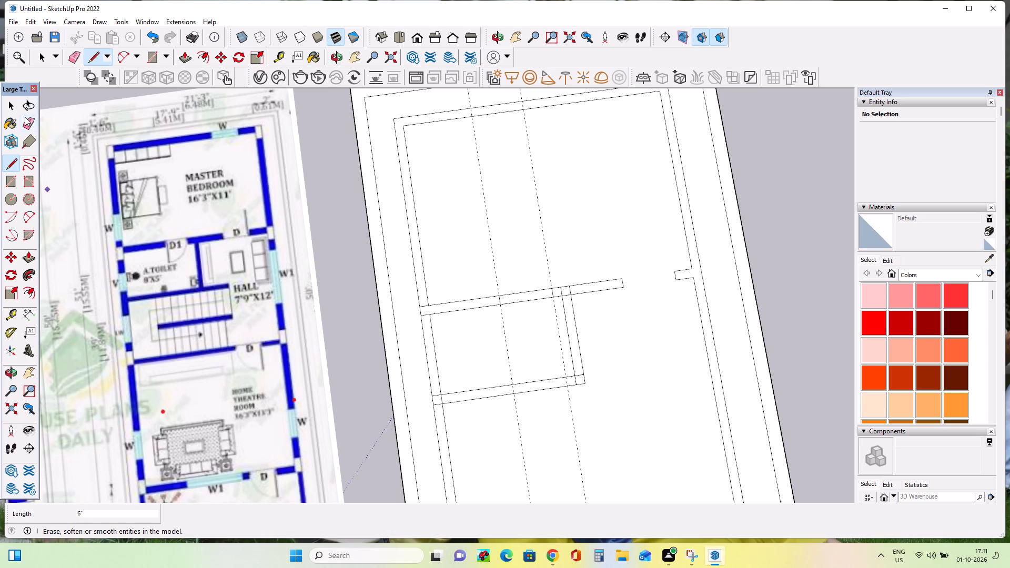
Erase the wall edges between the two door lines to open the toilet doorway, and erase both guides.
left_click(27, 122)
left_click_drag(528, 301, 528, 314)
left_click(529, 319)
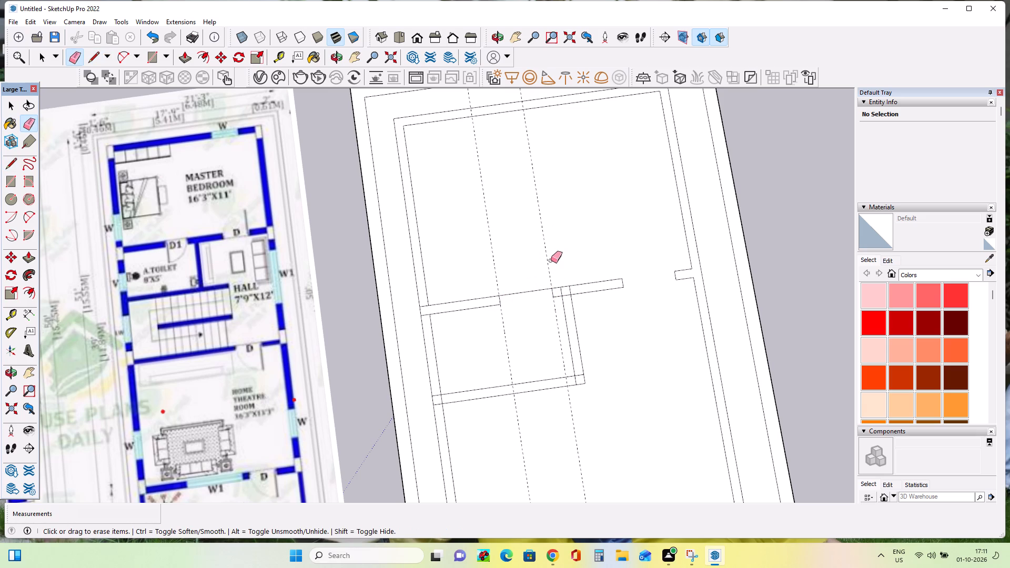
left_click_drag(530, 290, 532, 302)
left_click(533, 306)
left_click_drag(559, 259, 526, 277)
left_click(524, 279)
left_click(548, 267)
left_click(543, 273)
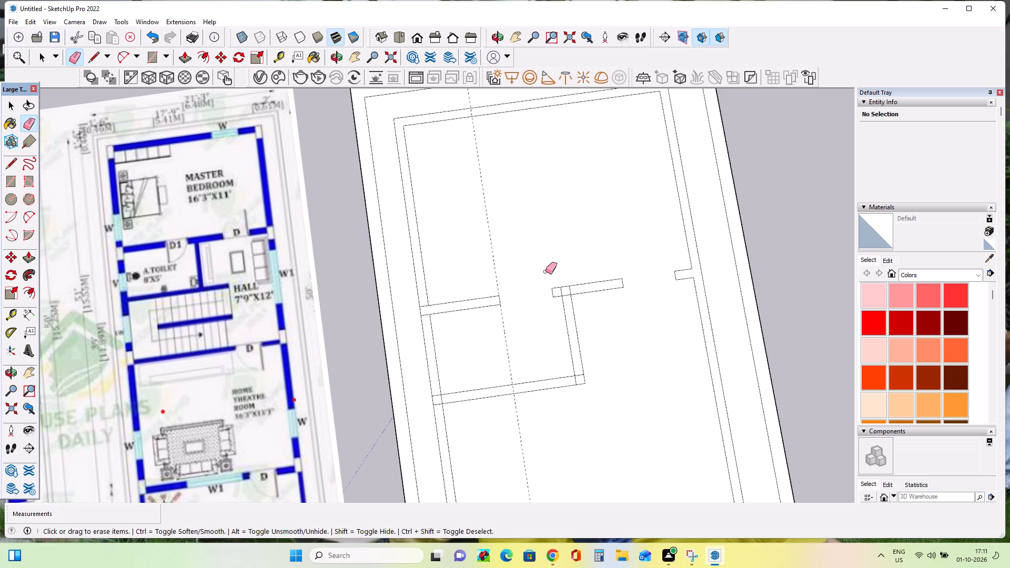
double_click(488, 260)
left_click_drag(493, 262, 498, 264)
Erase the overlapping edges where the toilet's upper wall joins the left outer wall.
scroll(459, 387, "up", 4)
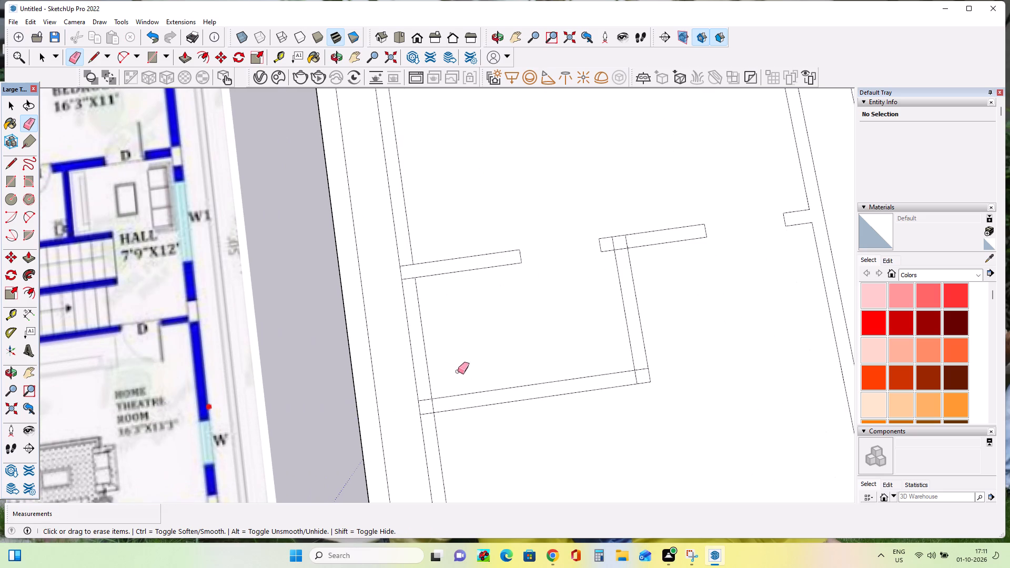
left_click(405, 260)
left_click(405, 266)
right_click(405, 266)
left_click(405, 286)
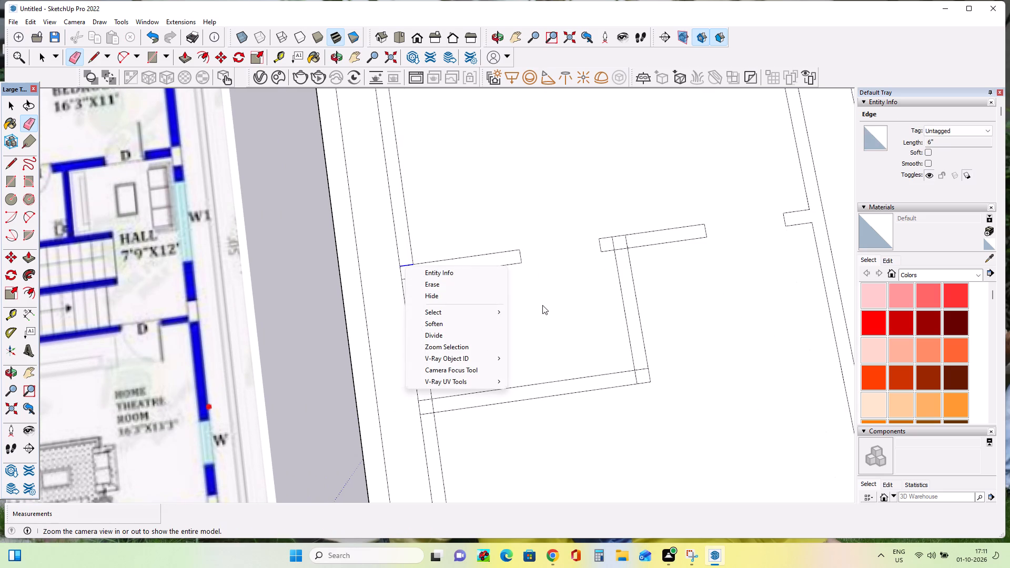
left_click(542, 305)
left_click(410, 285)
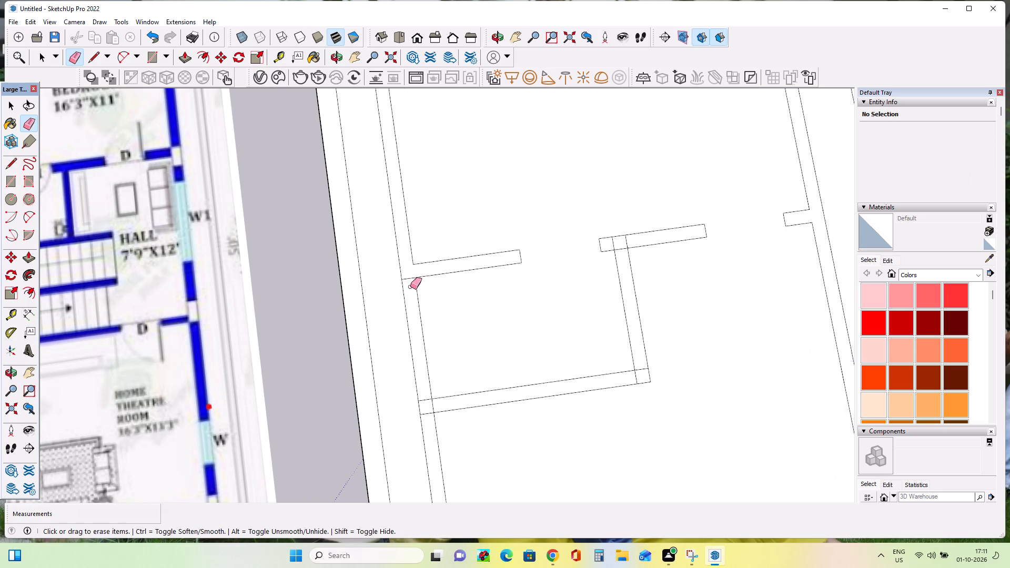
left_click(411, 277)
left_click(412, 281)
Erase the overlapping edges where the toilet's lower wall joins the left outer wall.
left_click_drag(428, 399, 427, 407)
left_click(427, 422)
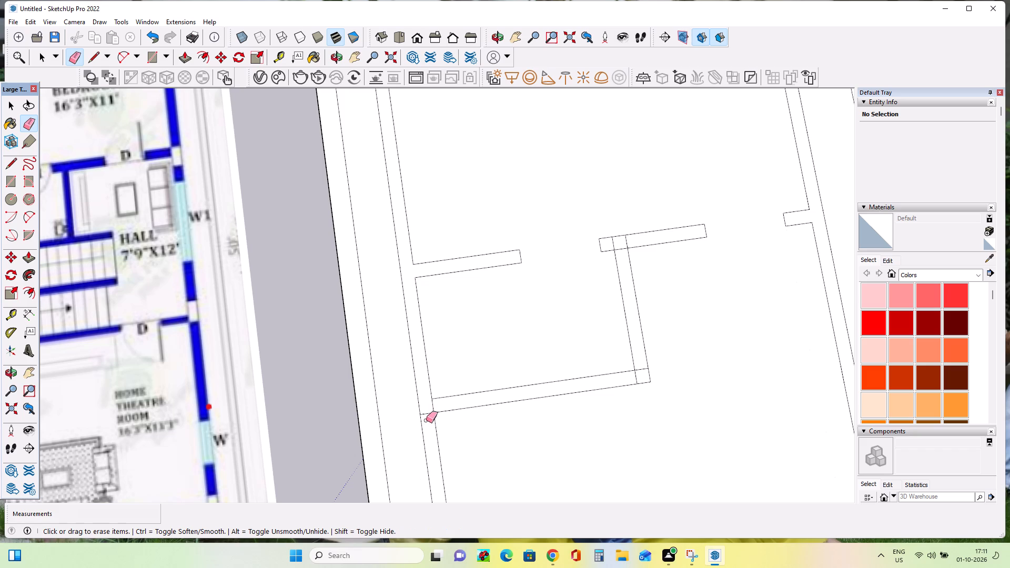
left_click(429, 419)
left_click(430, 422)
left_click(430, 418)
left_click(428, 417)
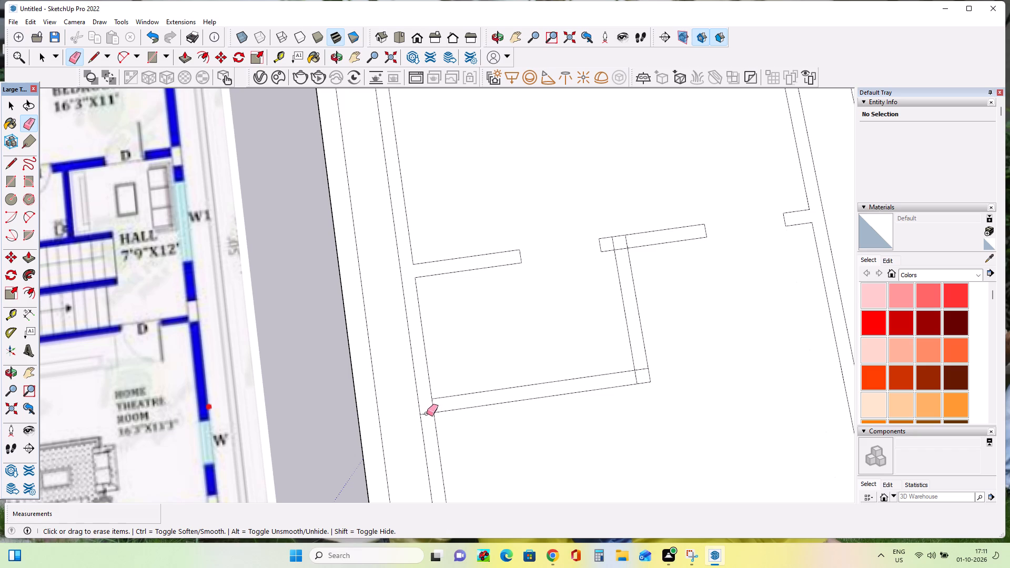
left_click(427, 413)
left_click(438, 408)
left_click(435, 404)
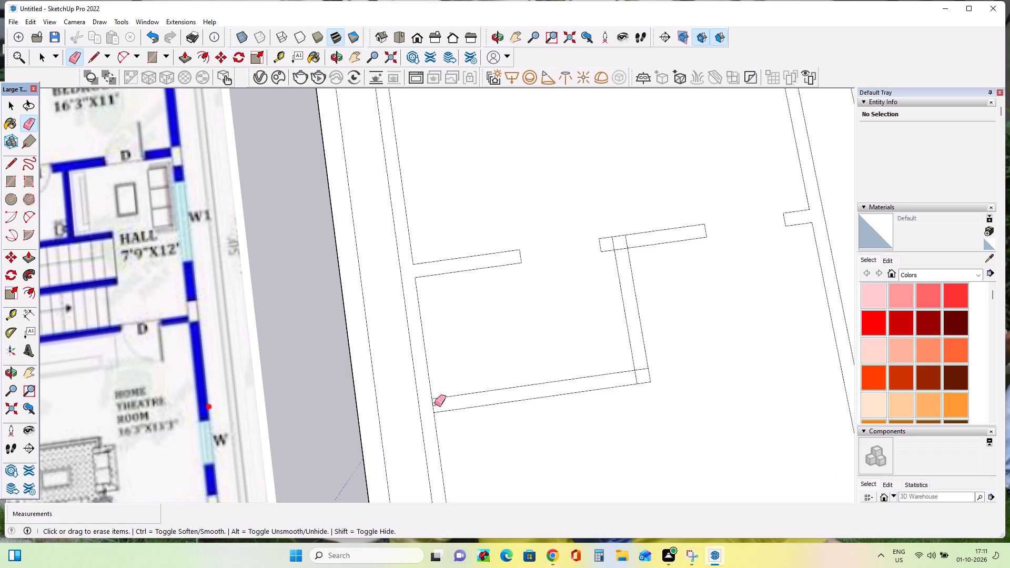
double_click(435, 404)
Erase the overlapping edges at both ends of the toilet's right partition, where it meets the upper and lower walls.
left_click(614, 246)
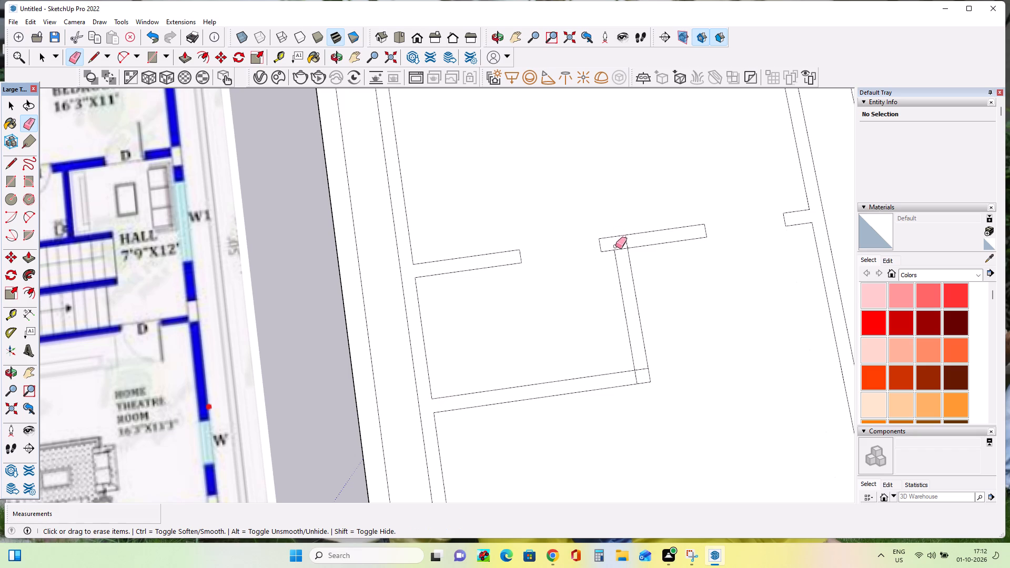
left_click(628, 242)
left_click(620, 249)
double_click(642, 369)
left_click(635, 377)
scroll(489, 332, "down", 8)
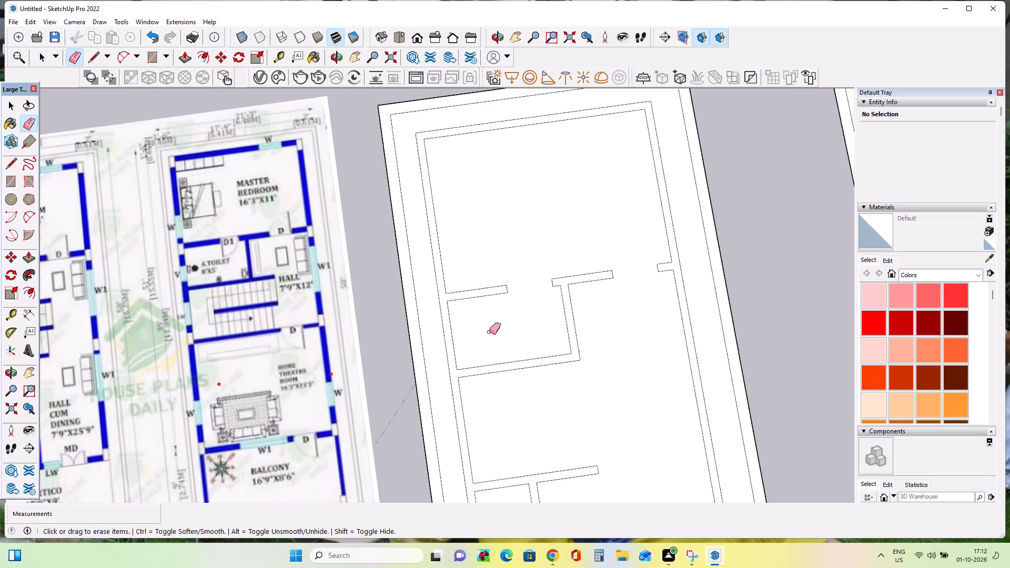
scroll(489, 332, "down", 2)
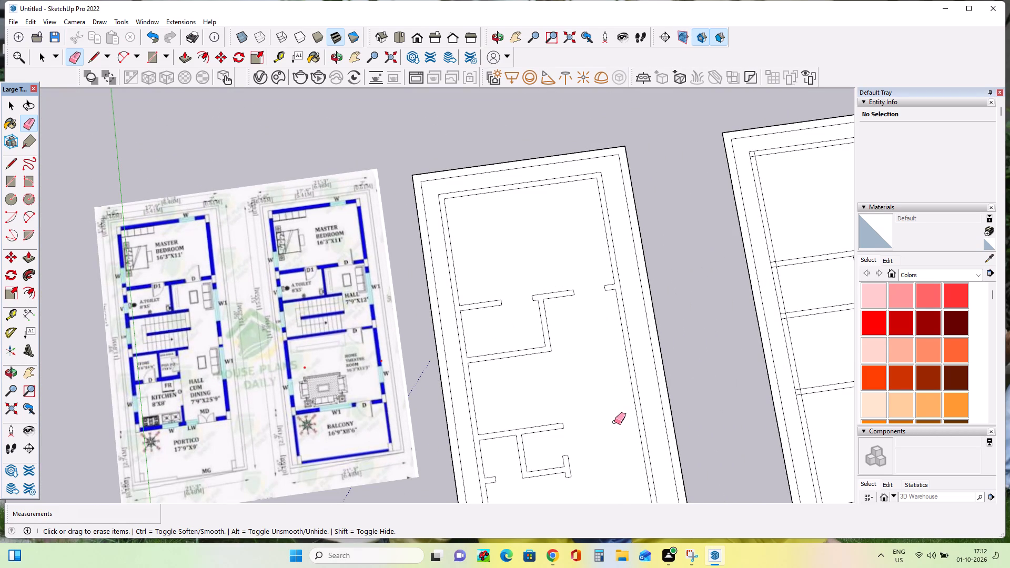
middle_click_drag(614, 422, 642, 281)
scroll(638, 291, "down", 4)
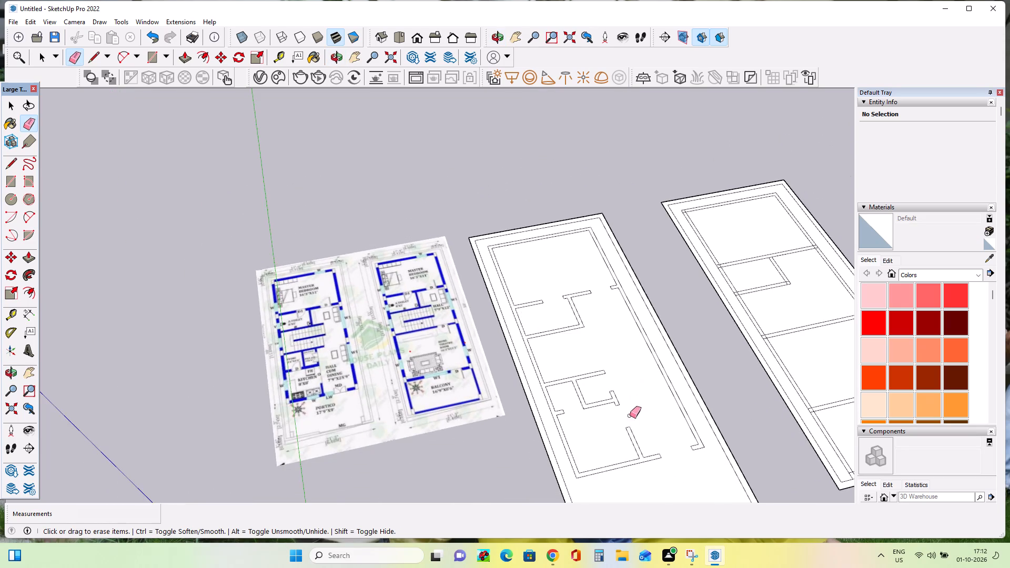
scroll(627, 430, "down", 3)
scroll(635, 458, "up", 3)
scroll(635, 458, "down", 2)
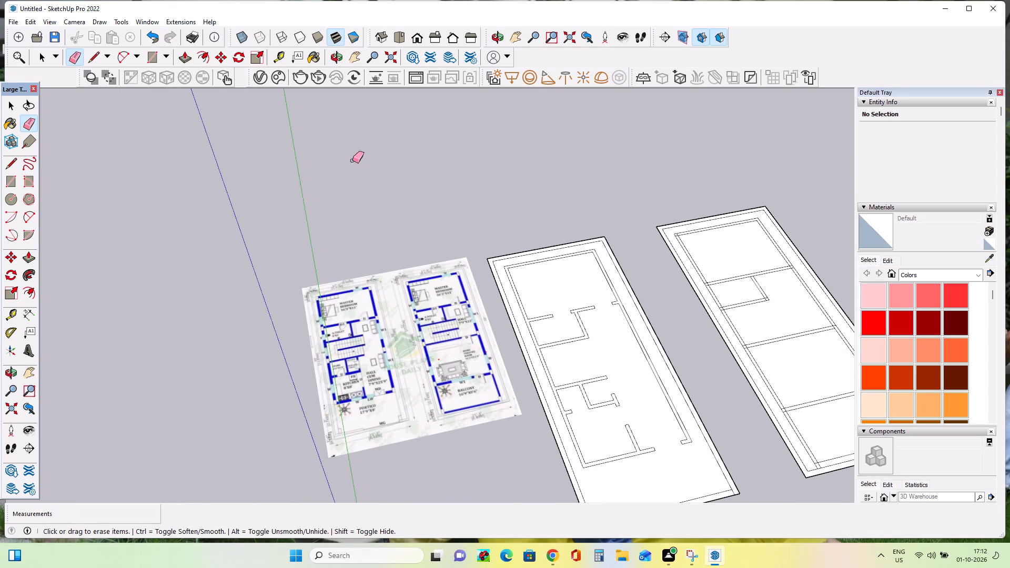
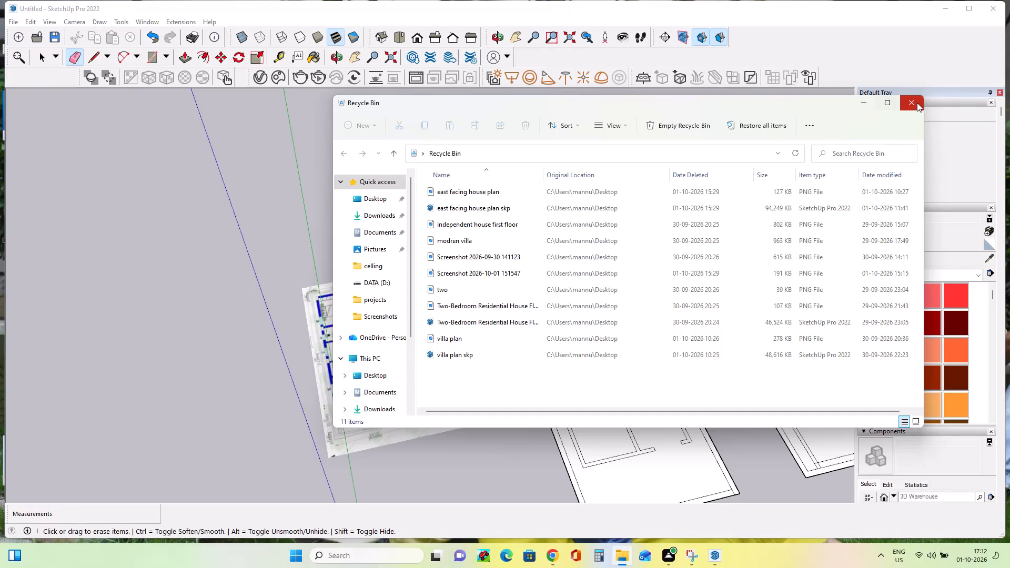
Close the Recycle Bin window and return to the floor plan model in SketchUp.
left_click(917, 103)
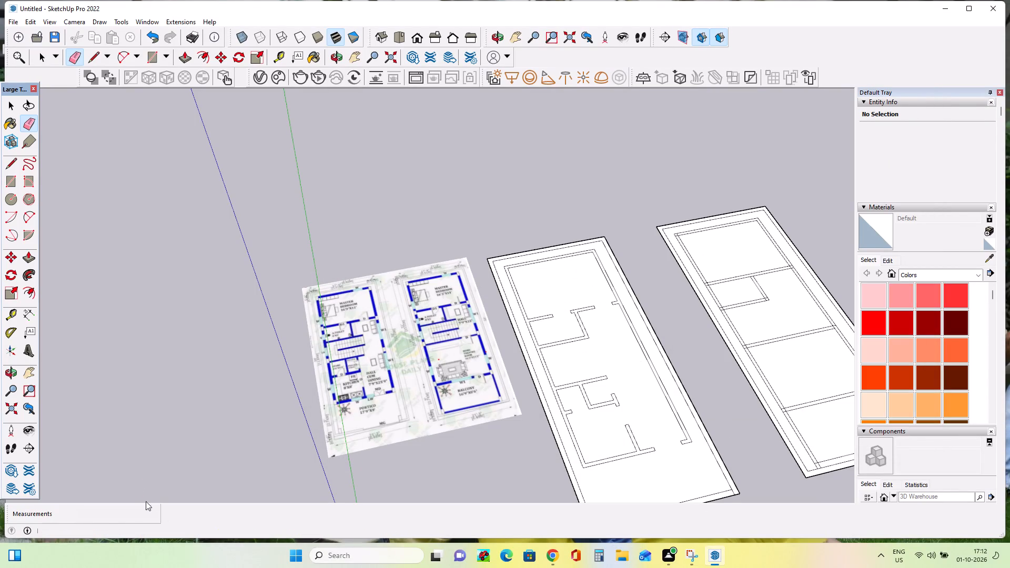
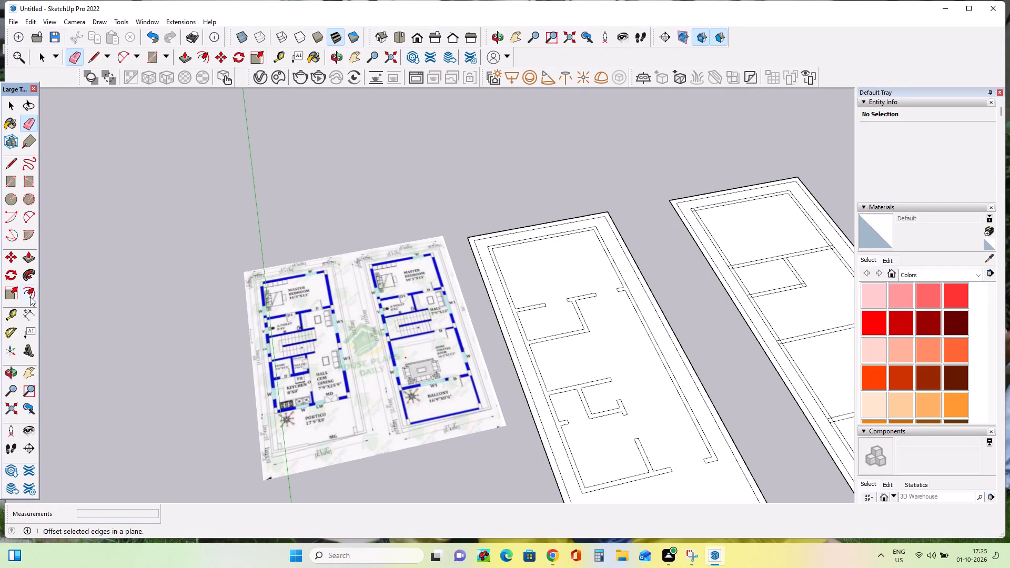
Examine the upper-floor reference plan and the two drawn floor outlines in a near-top view.
left_click(30, 370)
left_click_drag(164, 357, 139, 343)
left_click_drag(119, 332, 36, 281)
right_click(59, 287)
left_click(36, 281)
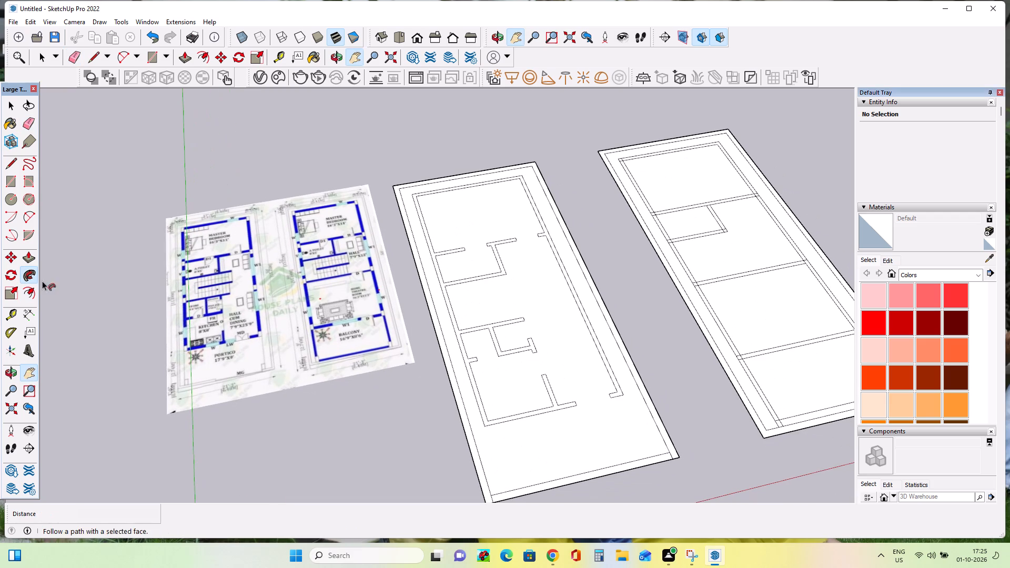
left_click_drag(379, 354, 229, 346)
left_click(226, 346)
left_click(423, 344)
left_click_drag(345, 339, 330, 337)
left_click(330, 337)
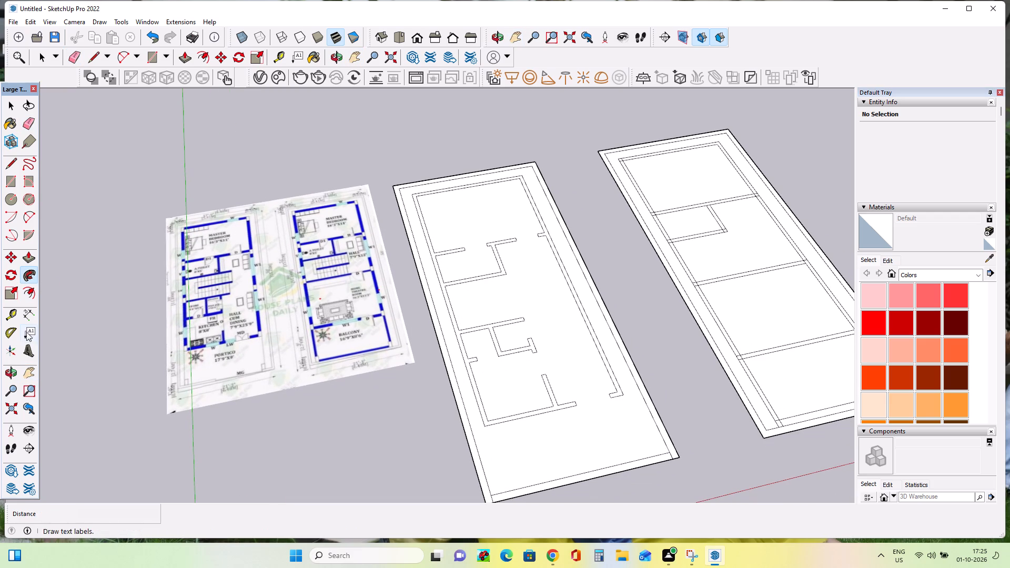
double_click(25, 377)
left_click(377, 378)
left_click_drag(375, 378, 332, 369)
left_click_drag(322, 369, 298, 367)
left_click_drag(285, 367, 211, 367)
left_click_drag(182, 370, 158, 373)
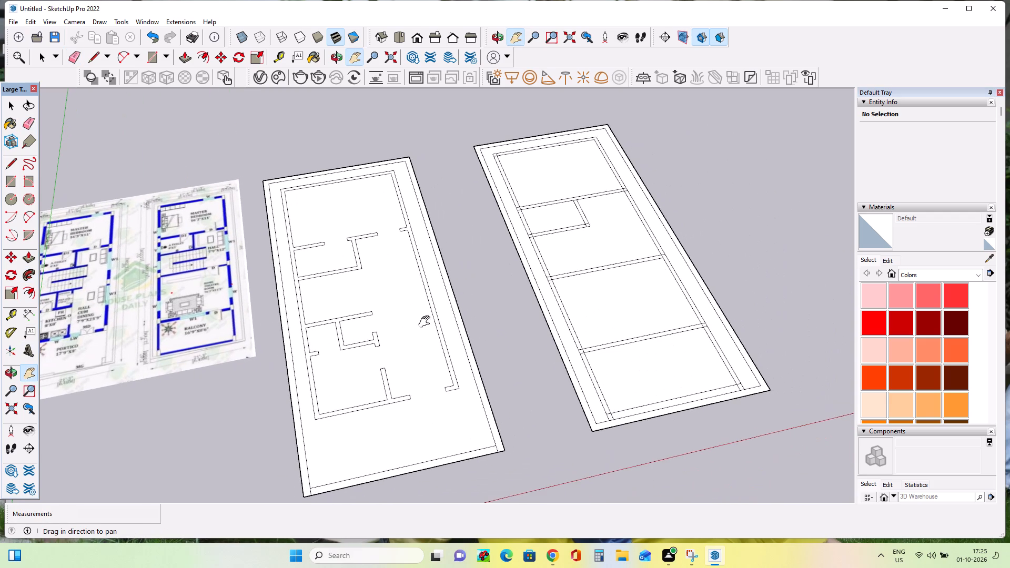
left_click_drag(427, 322, 389, 420)
left_click_drag(389, 420, 387, 328)
middle_click_drag(443, 330, 432, 460)
scroll(157, 313, "up", 3)
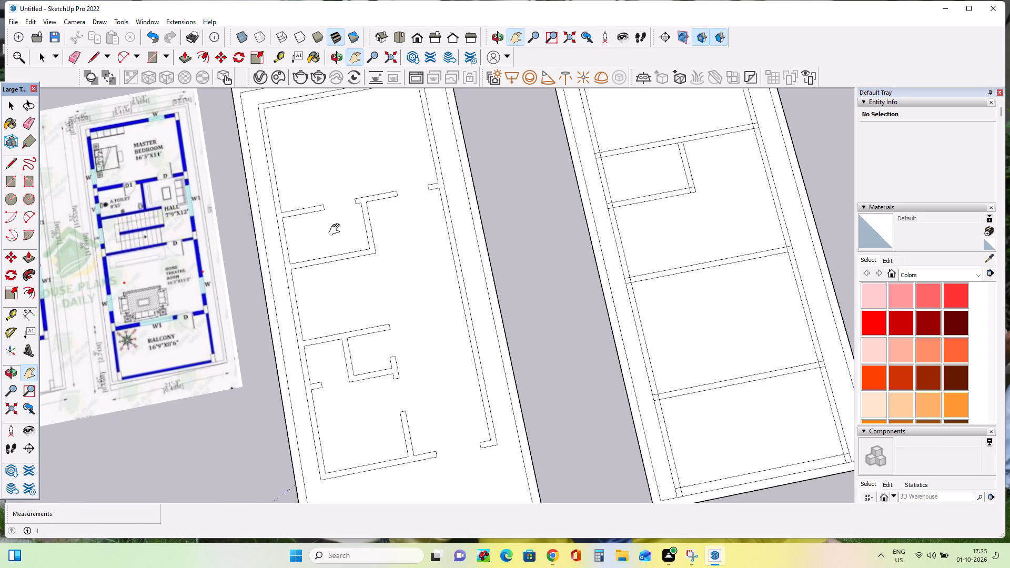
middle_click_drag(347, 229, 389, 275)
left_click_drag(464, 291, 459, 293)
left_click_drag(444, 297, 414, 298)
left_click(403, 298)
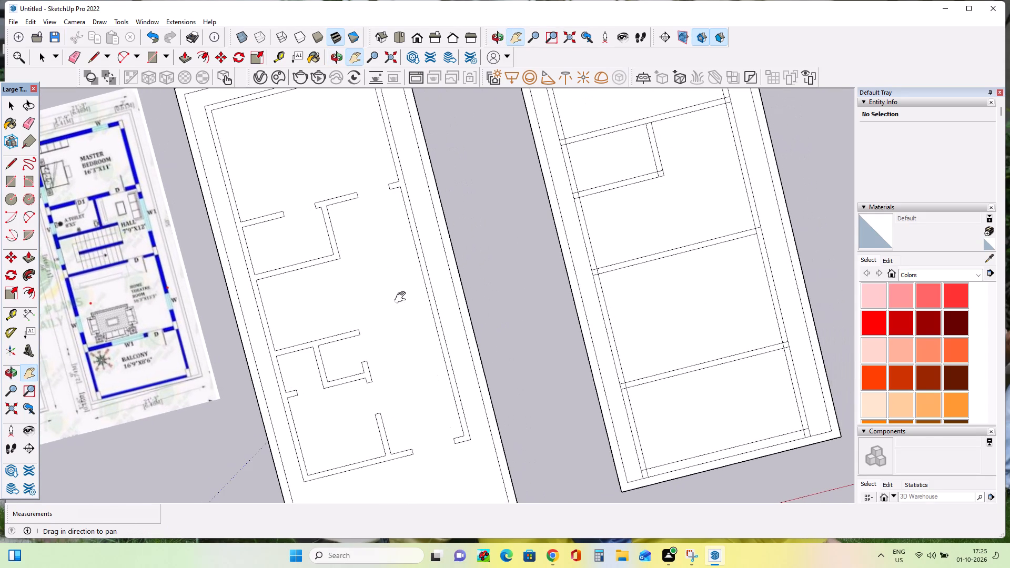
middle_click_drag(646, 319, 680, 311)
left_click(651, 244)
left_click_drag(644, 254, 639, 264)
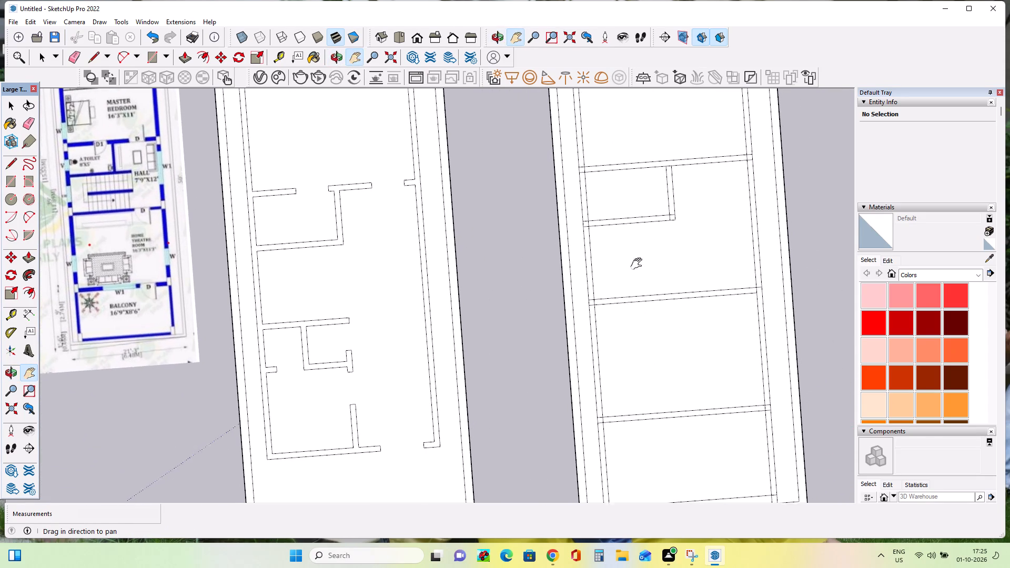
left_click_drag(639, 264, 628, 282)
left_click_drag(627, 284, 641, 341)
left_click(641, 341)
left_click_drag(644, 332, 613, 329)
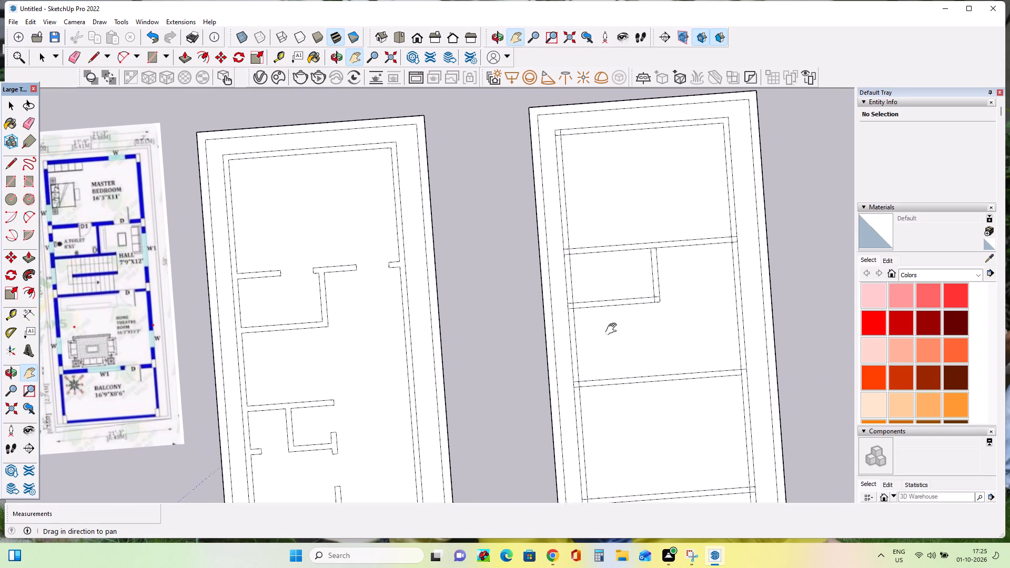
left_click_drag(613, 329, 574, 337)
left_click(574, 337)
middle_click_drag(692, 344, 709, 343)
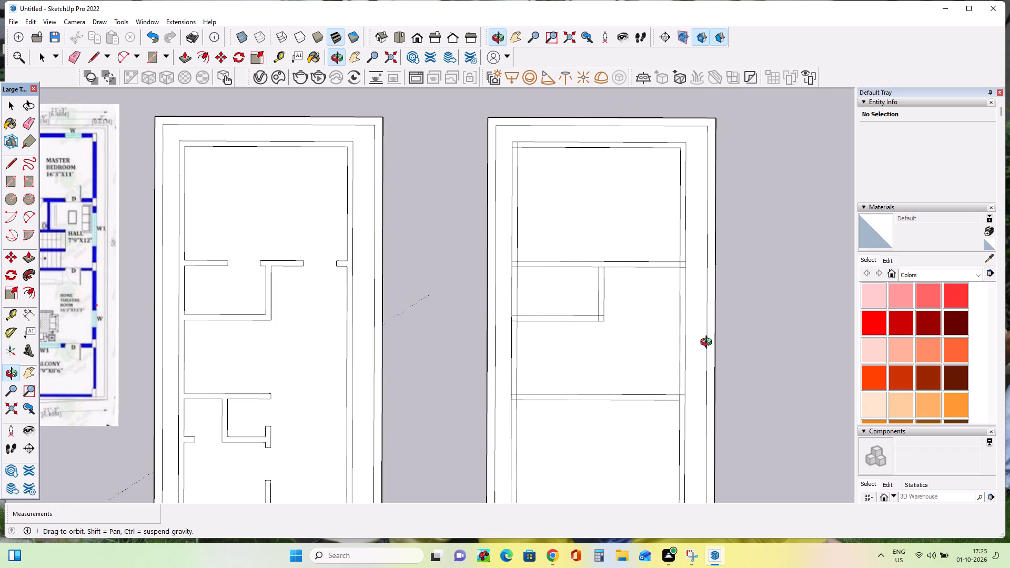
middle_click_drag(709, 343, 702, 329)
middle_click_drag(622, 378, 639, 378)
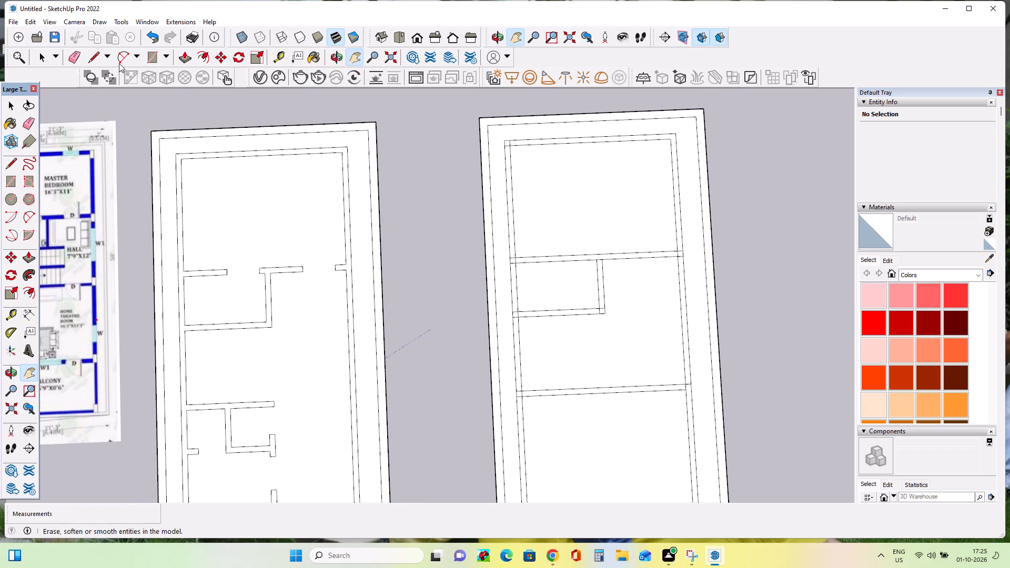
Place guides on the upper-floor plan 1' inside the right-hand wall's inner face and a further 3' inward for a door.
double_click(11, 317)
left_click(678, 222)
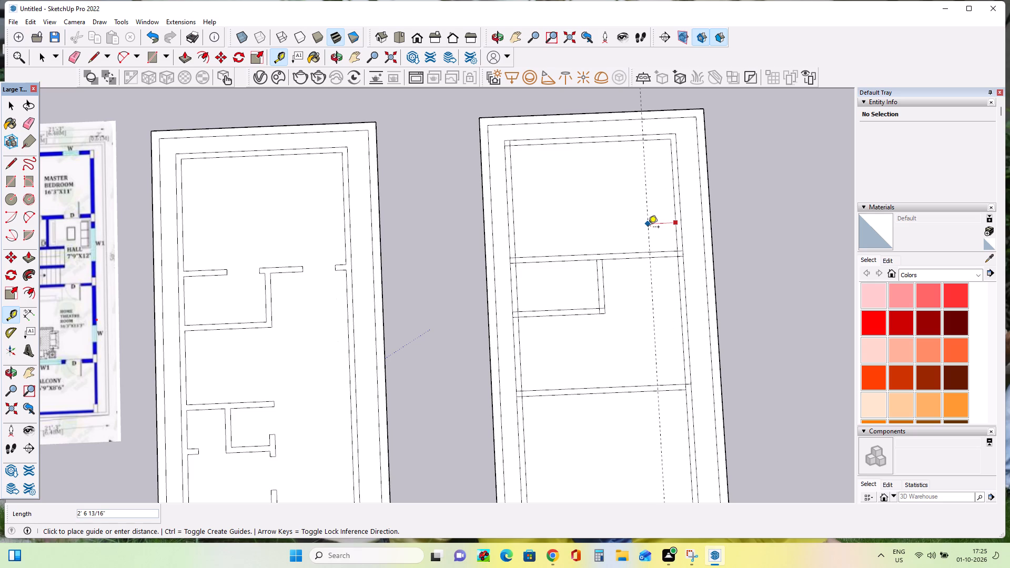
type("1'")
key("Return")
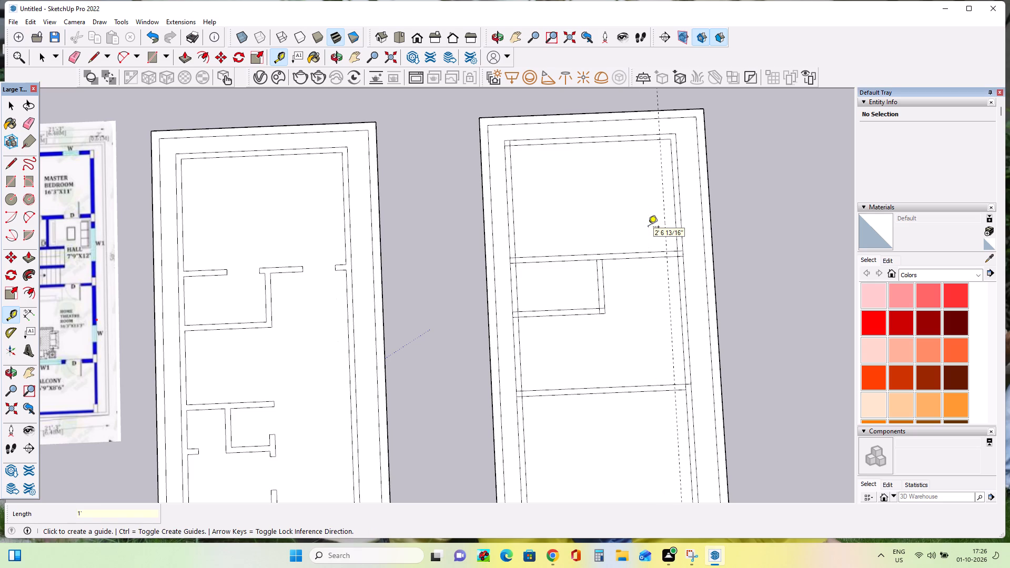
left_click(663, 202)
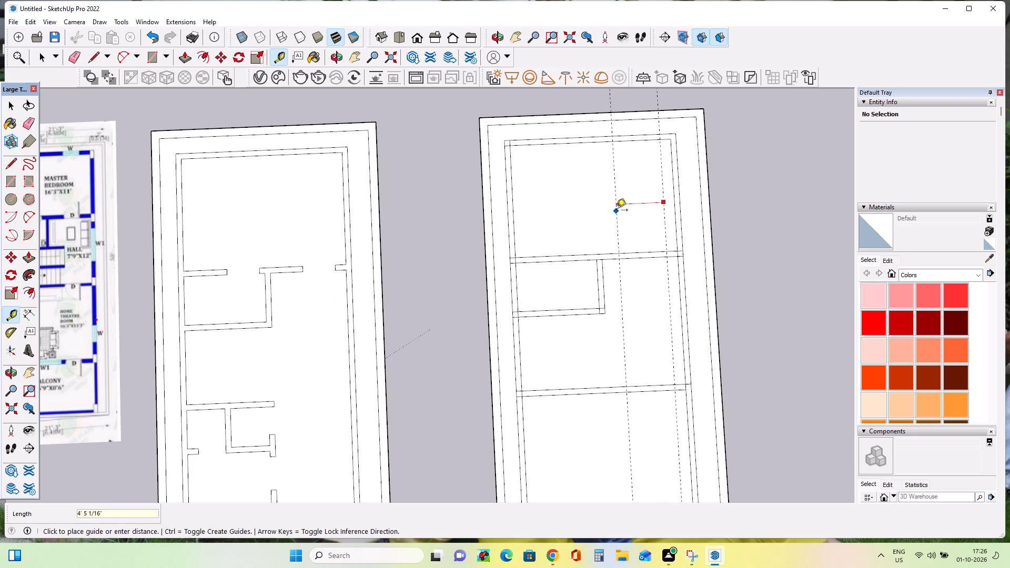
type("3'")
key("Return")
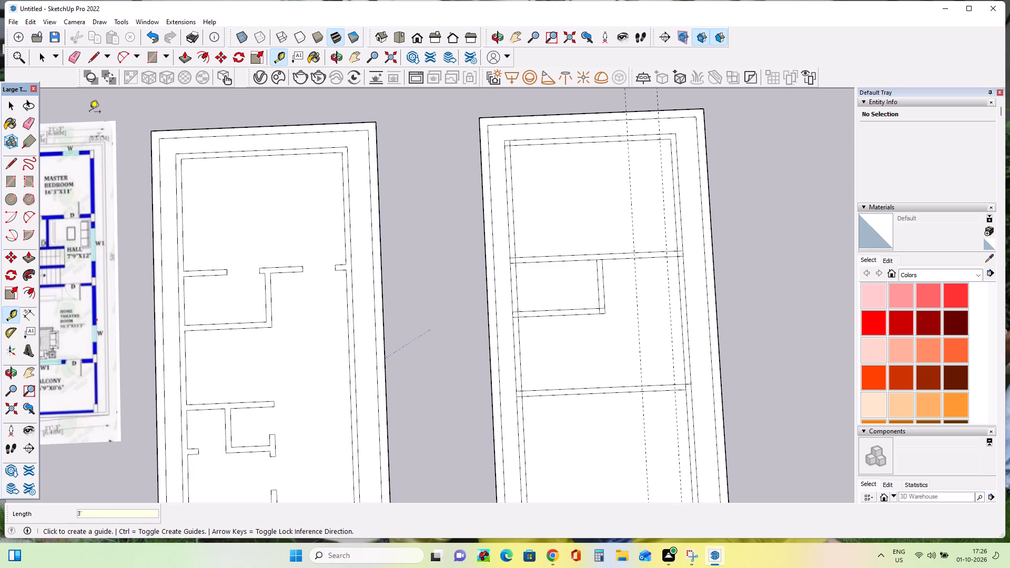
Draw two short lines across the wall below the master bedroom, one at each guide, to mark the door opening.
left_click(14, 164)
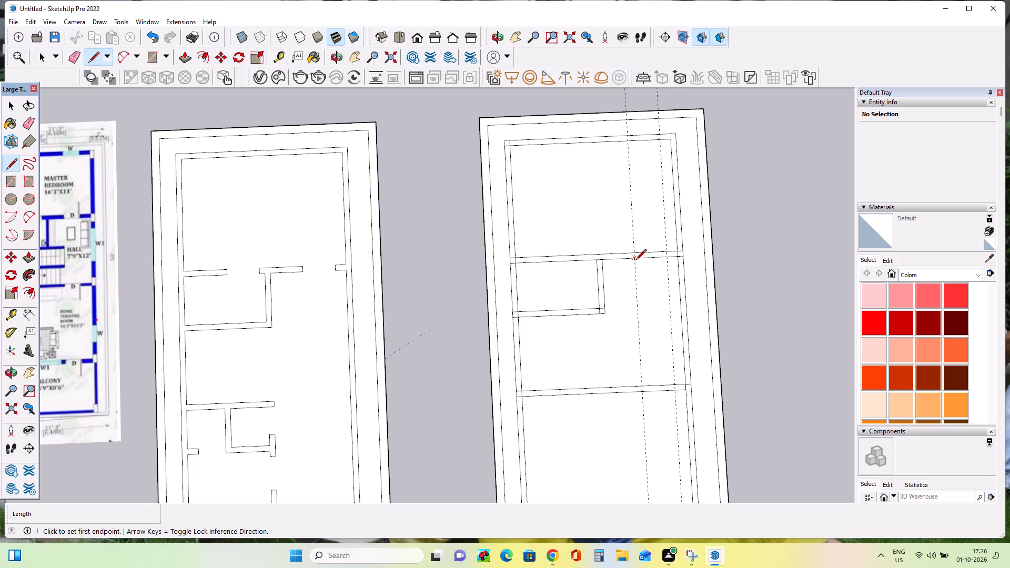
left_click(635, 261)
double_click(633, 252)
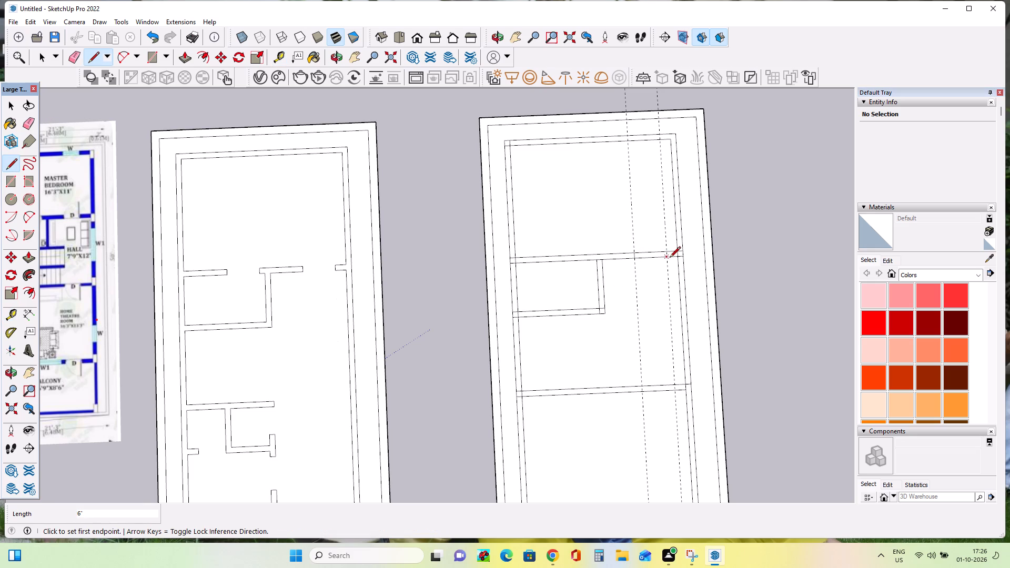
left_click(670, 258)
left_click(666, 252)
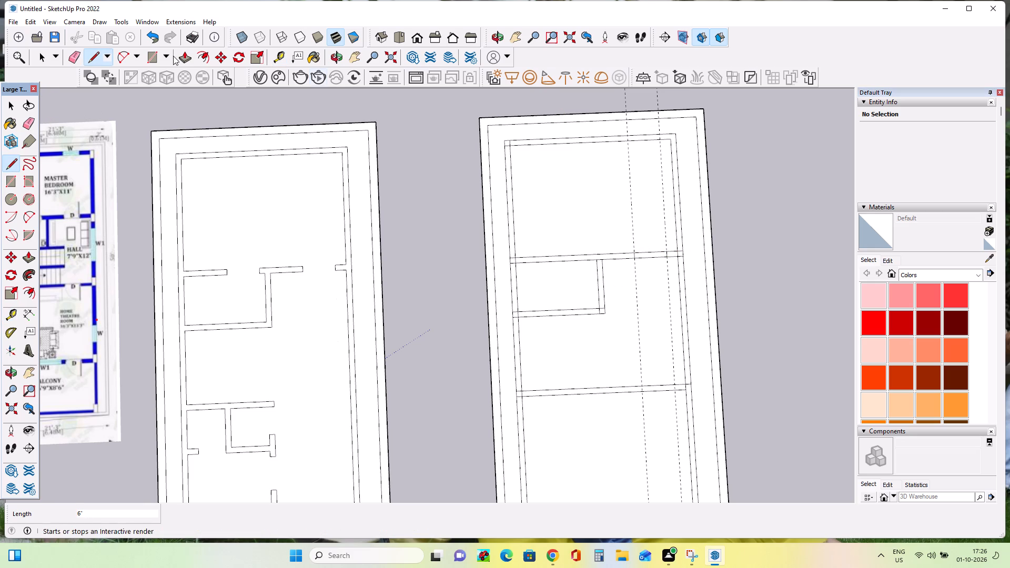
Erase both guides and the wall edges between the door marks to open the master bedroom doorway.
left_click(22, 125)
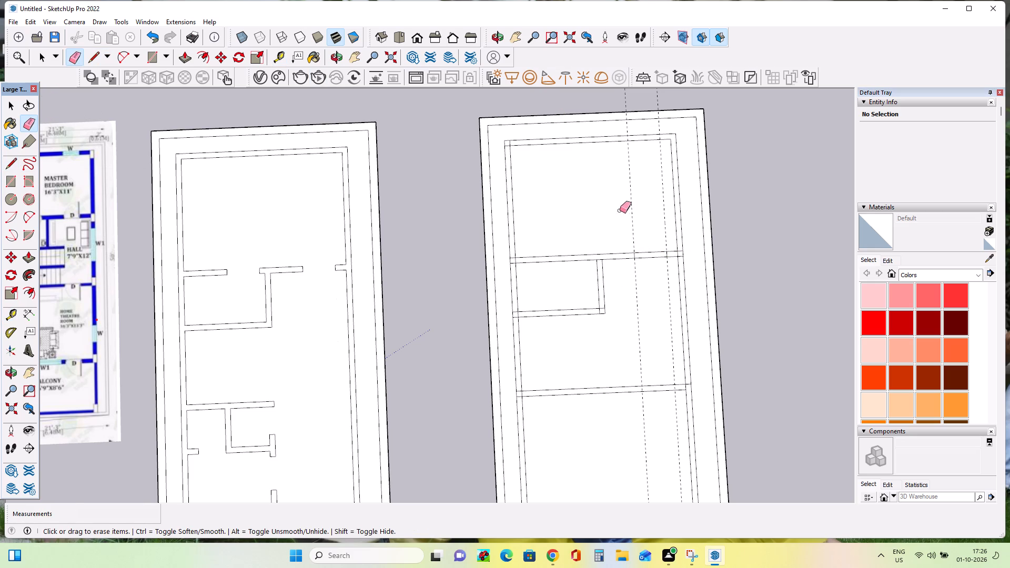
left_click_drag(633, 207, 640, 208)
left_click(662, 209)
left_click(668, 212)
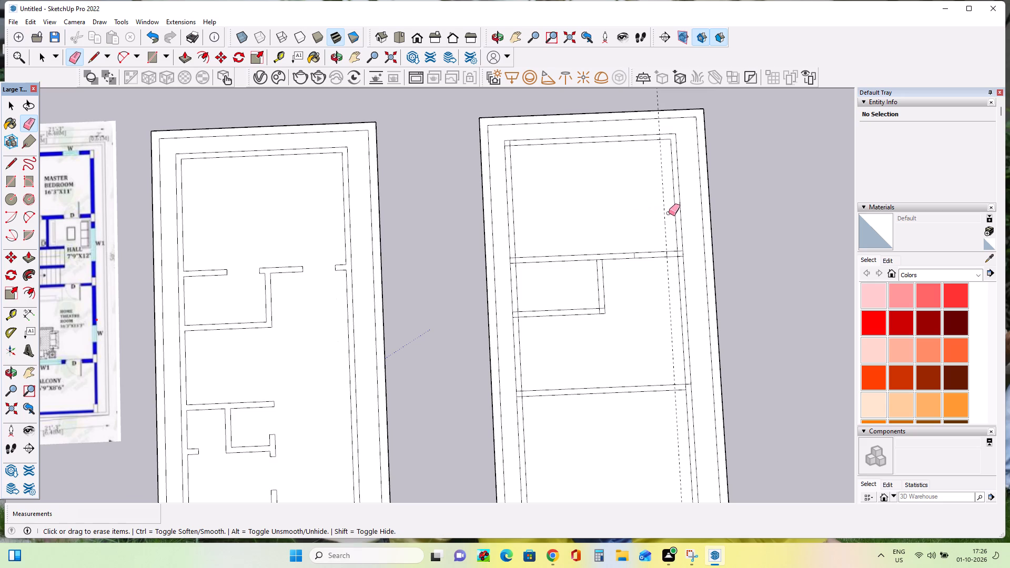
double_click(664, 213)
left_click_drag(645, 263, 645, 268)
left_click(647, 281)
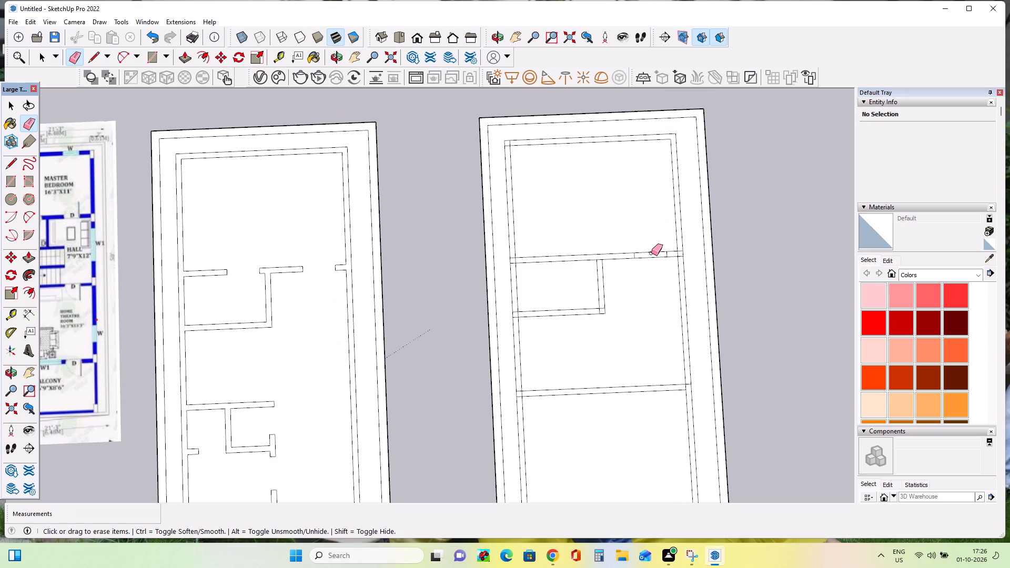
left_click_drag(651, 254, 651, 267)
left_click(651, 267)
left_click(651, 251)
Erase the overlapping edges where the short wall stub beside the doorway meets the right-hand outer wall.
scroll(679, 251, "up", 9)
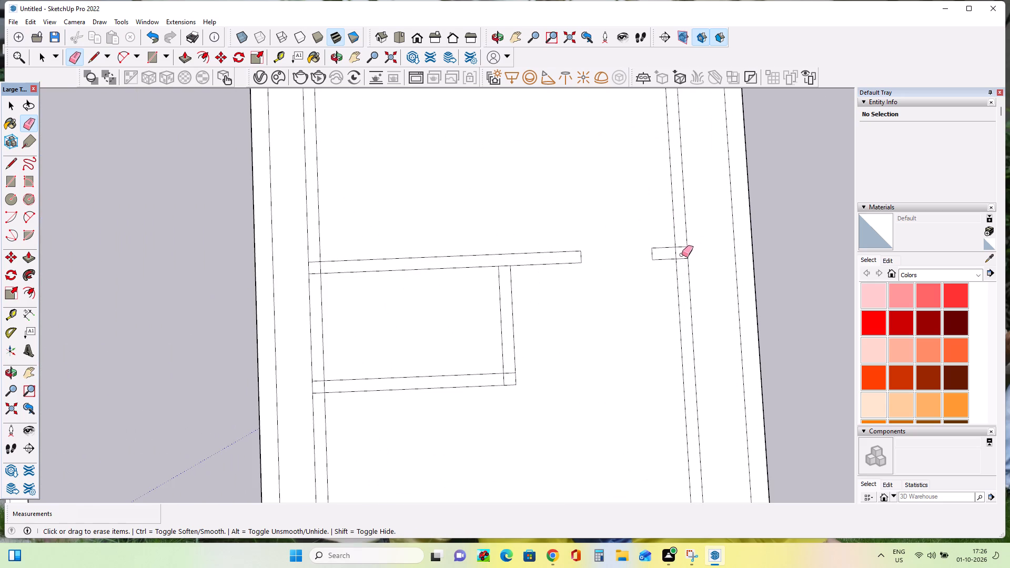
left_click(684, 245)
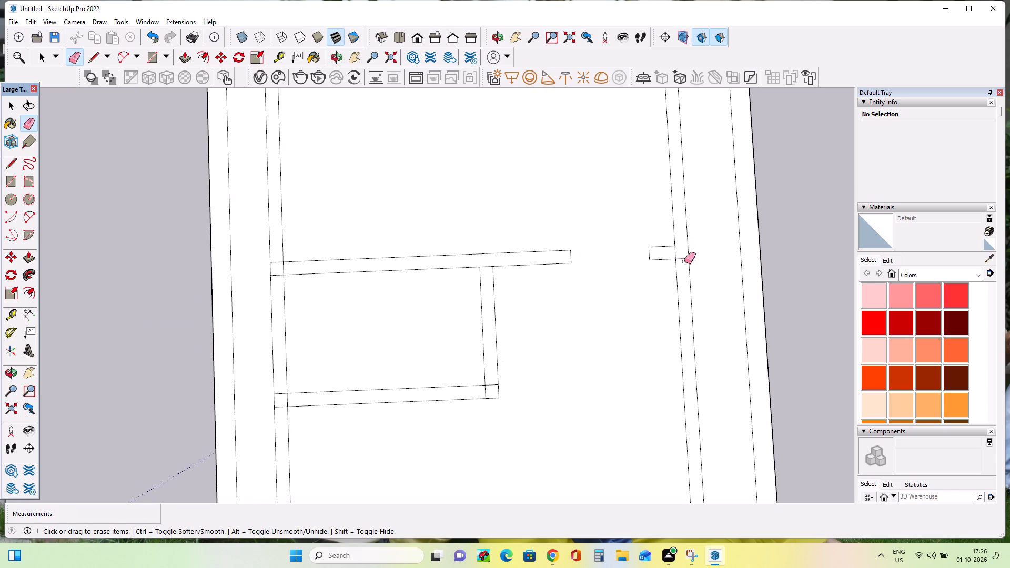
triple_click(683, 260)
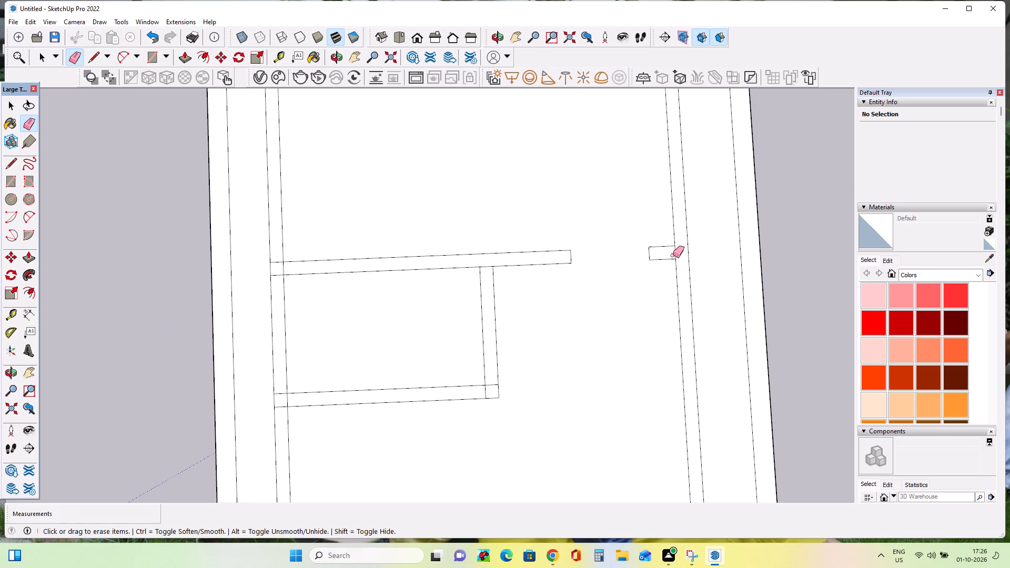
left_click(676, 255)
Examine the upper-floor reference plan for the home theatre room's door and compare it with the drawn walls.
scroll(481, 298, "down", 9)
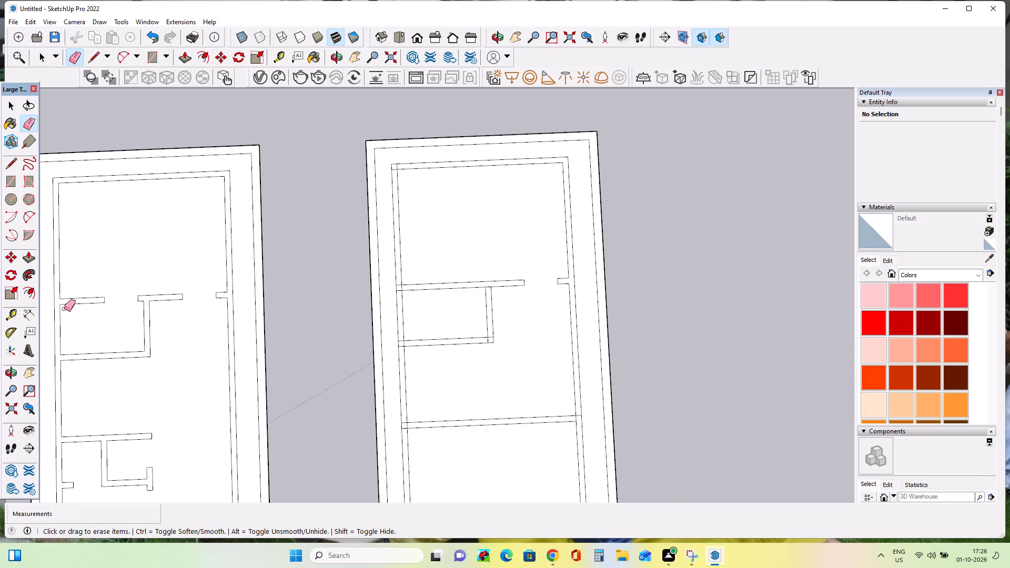
scroll(89, 301, "down", 4)
scroll(156, 332, "down", 3)
left_click(30, 370)
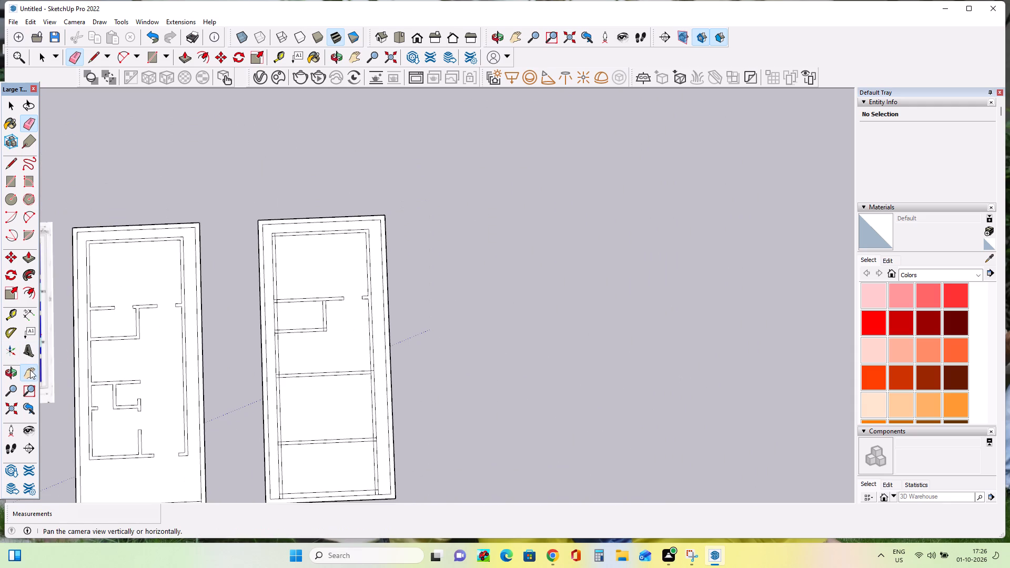
left_click(115, 372)
left_click_drag(120, 371, 174, 367)
left_click_drag(185, 366, 248, 358)
right_click_drag(224, 361, 230, 360)
right_click(244, 358)
scroll(114, 282, "up", 4)
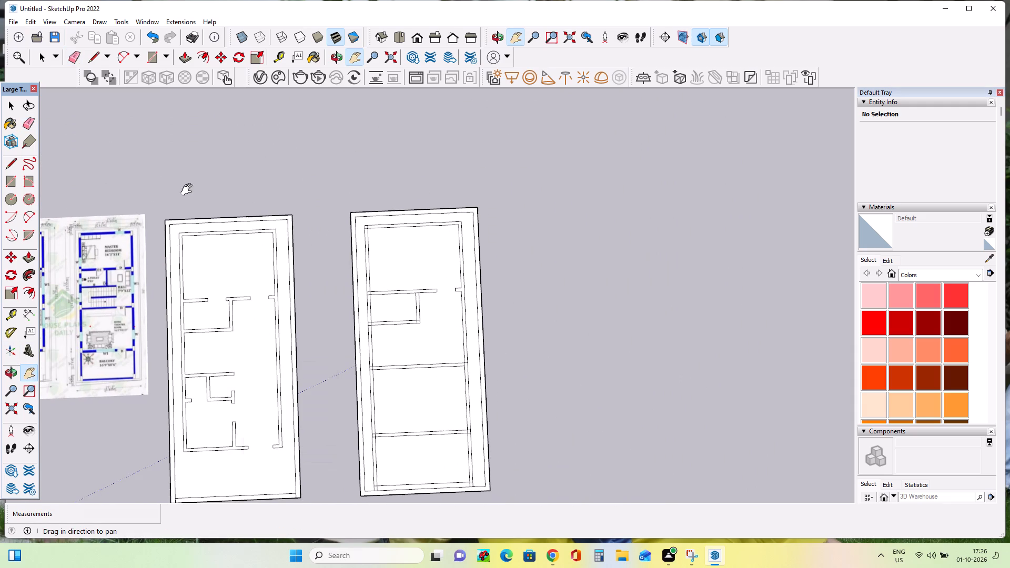
left_click(189, 190)
scroll(113, 299, "up", 12)
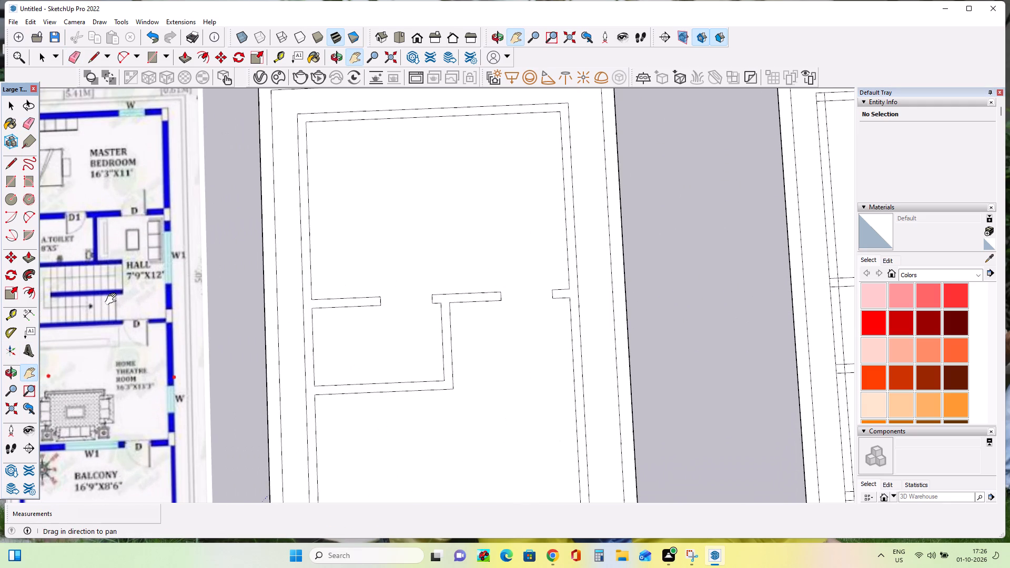
scroll(113, 299, "down", 4)
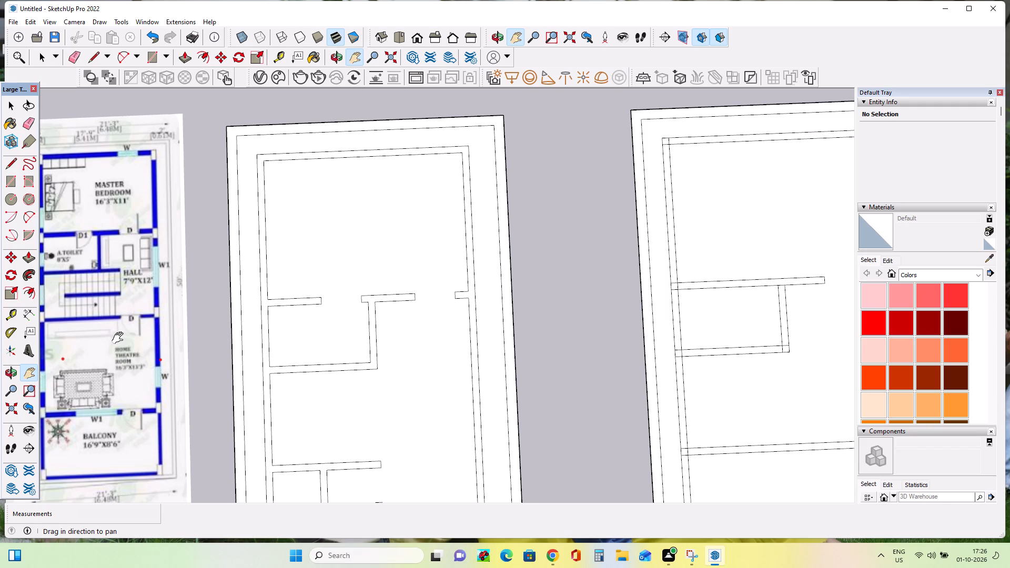
scroll(120, 338, "down", 4)
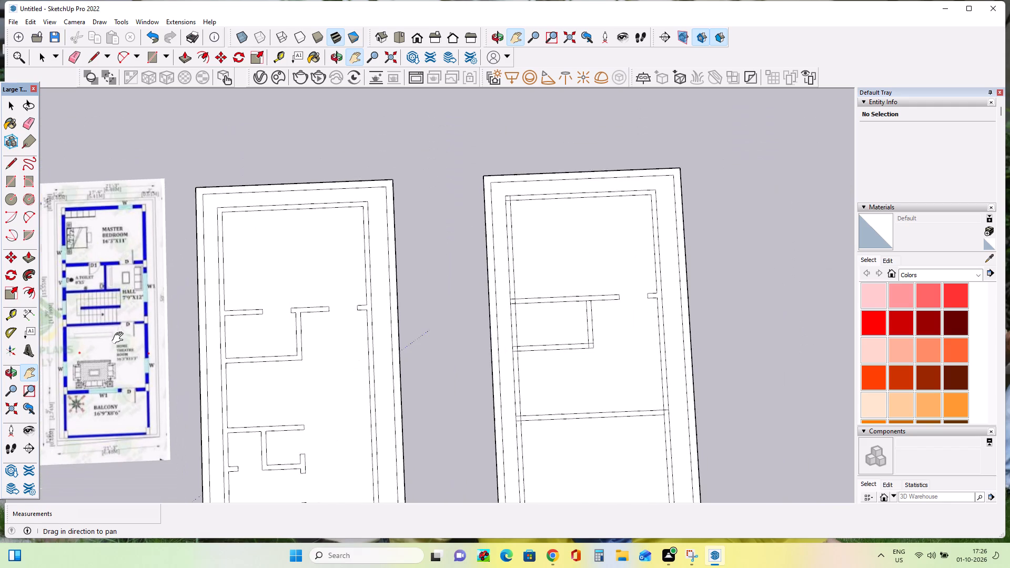
scroll(120, 338, "down", 3)
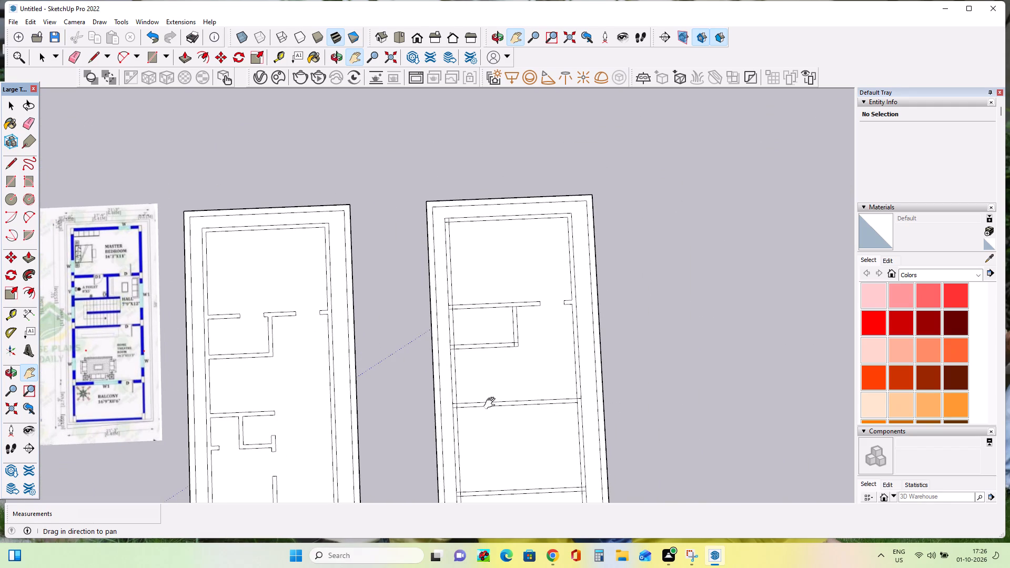
scroll(492, 403, "up", 3)
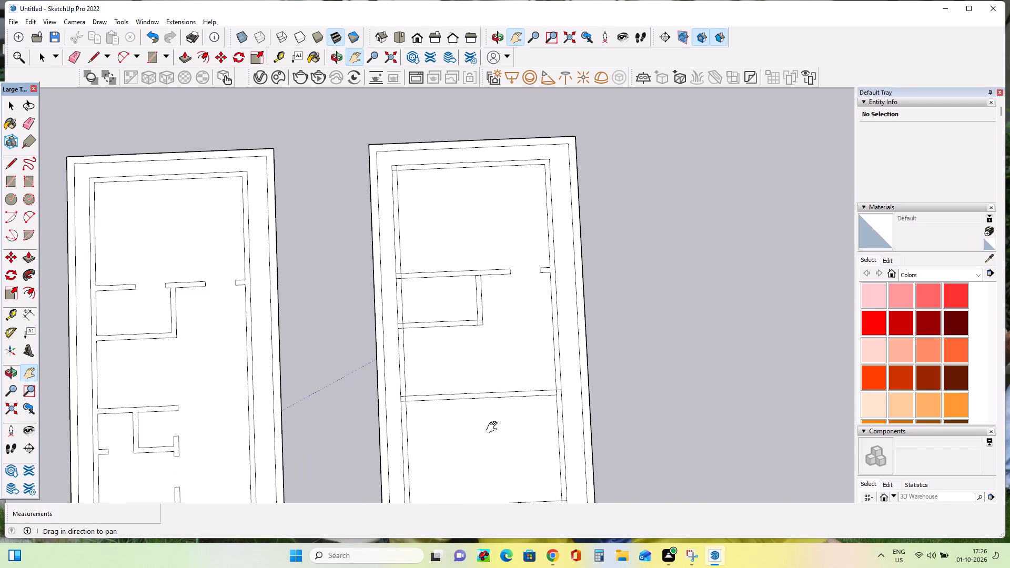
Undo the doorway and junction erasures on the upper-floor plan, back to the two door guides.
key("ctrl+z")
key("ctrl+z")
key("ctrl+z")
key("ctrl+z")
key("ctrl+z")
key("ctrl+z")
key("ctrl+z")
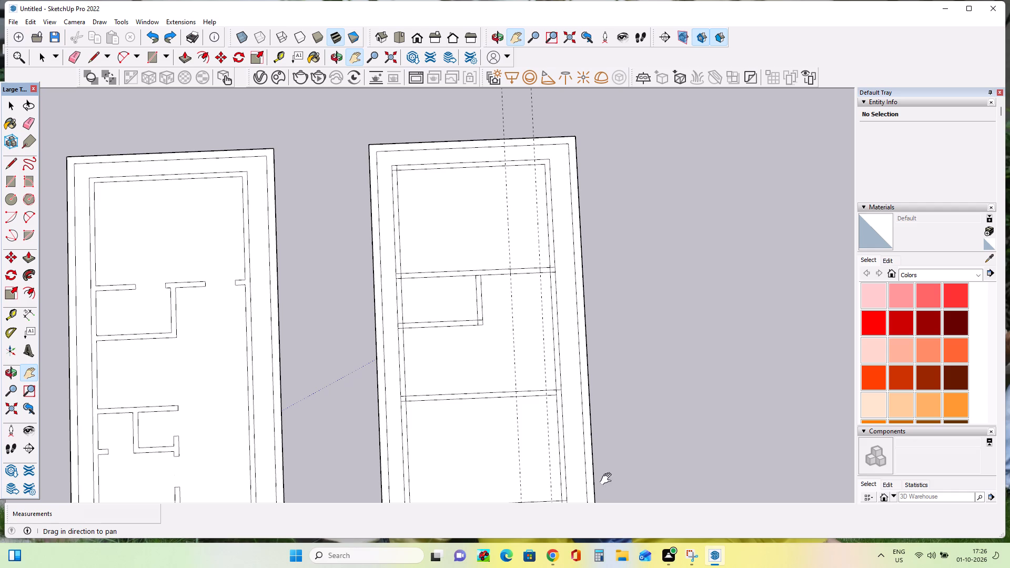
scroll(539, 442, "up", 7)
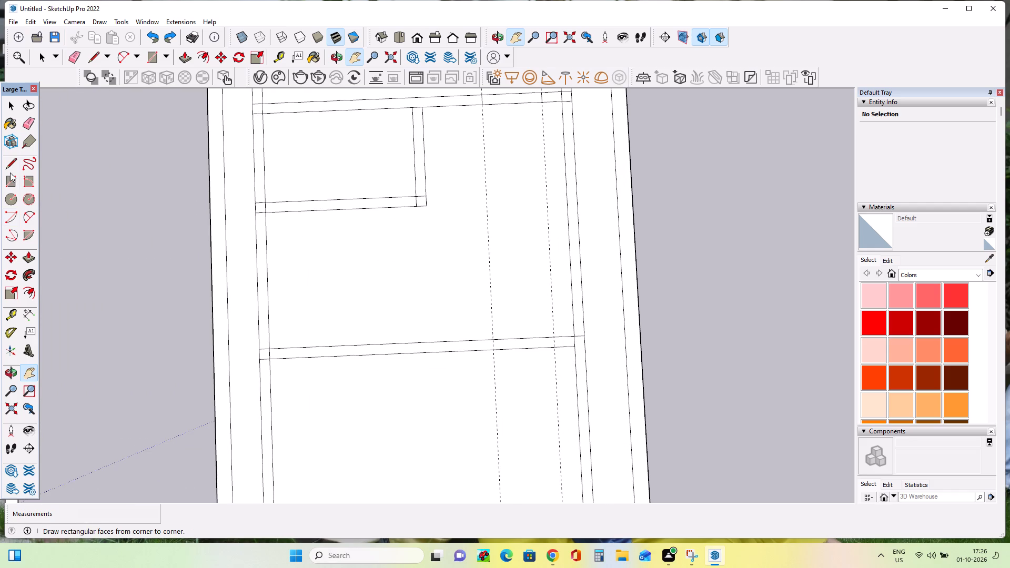
Draw the two door jamb lines across the home theatre room's upper wall where the guides cross it.
left_click(9, 166)
left_click(496, 352)
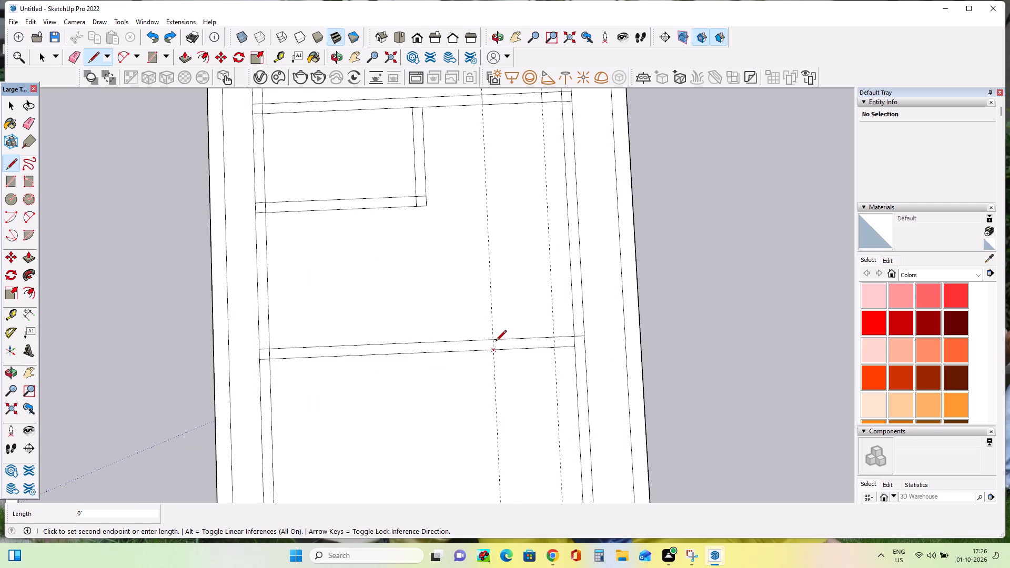
double_click(495, 339)
left_click(556, 350)
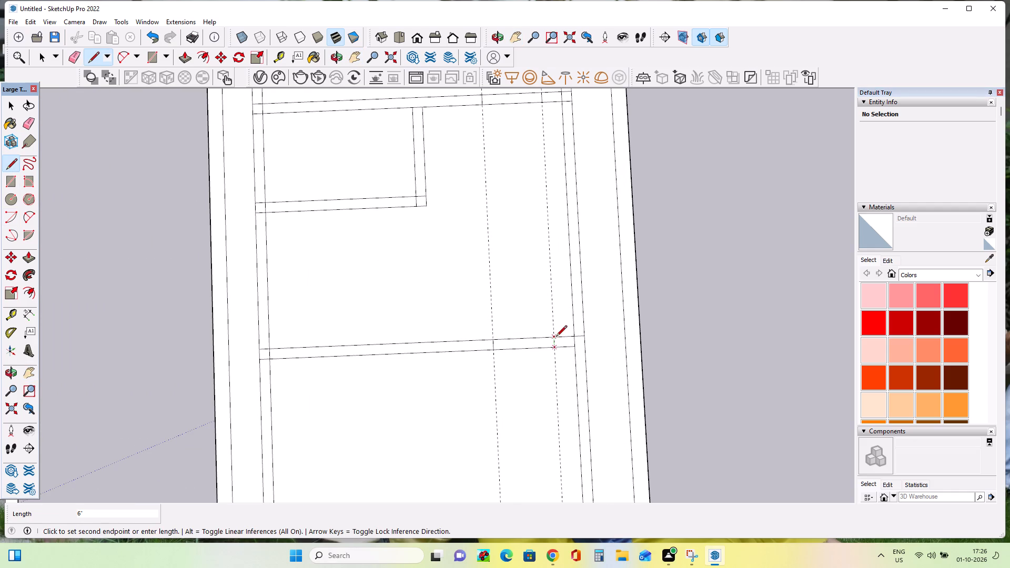
double_click(556, 337)
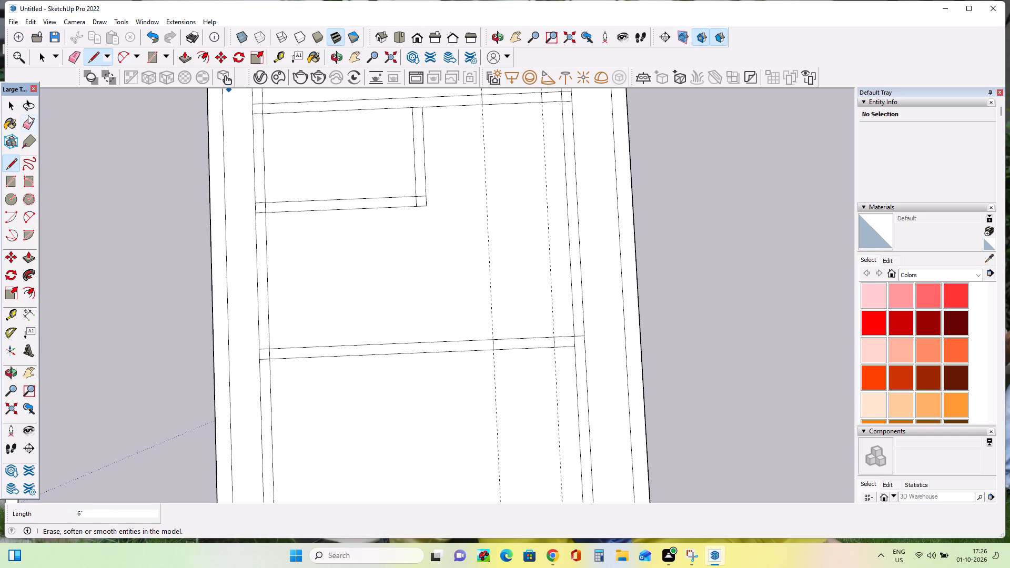
Erase the home theatre wall edges between the jamb lines and both vertical guides to open the doorway.
left_click(28, 115)
left_click_drag(532, 336, 532, 350)
left_click(532, 361)
left_click(533, 364)
left_click(532, 347)
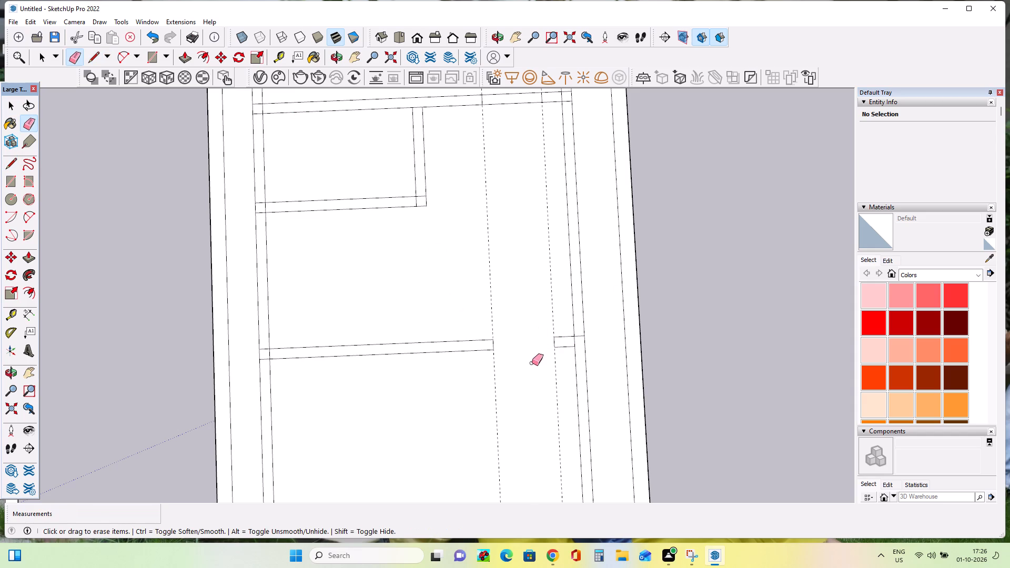
left_click(532, 363)
left_click(493, 317)
left_click(498, 319)
left_click(555, 319)
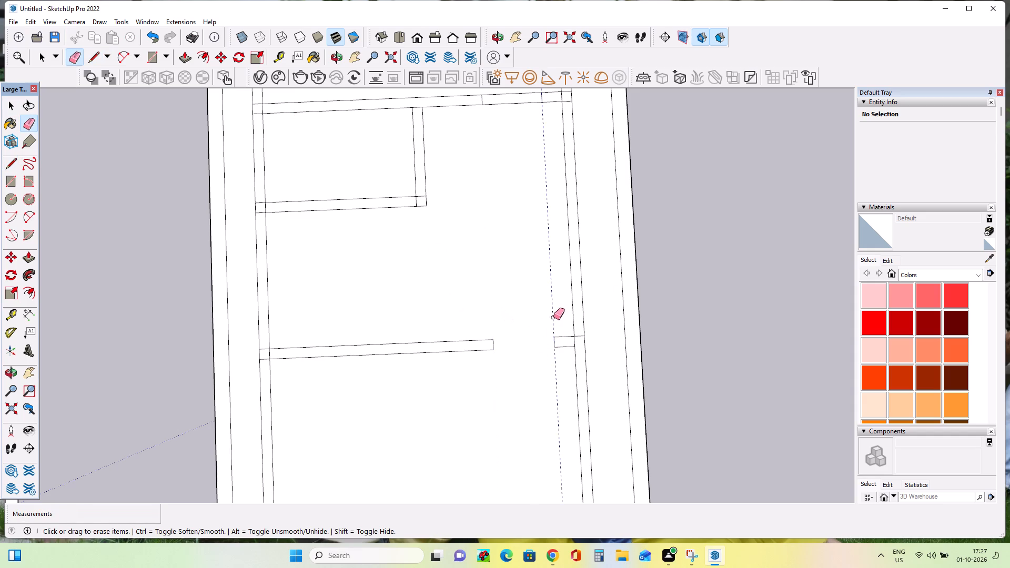
left_click(553, 317)
Erase the overlapping edges where the home theatre doorway's short wall stub meets the right-hand outer wall.
left_click(581, 336)
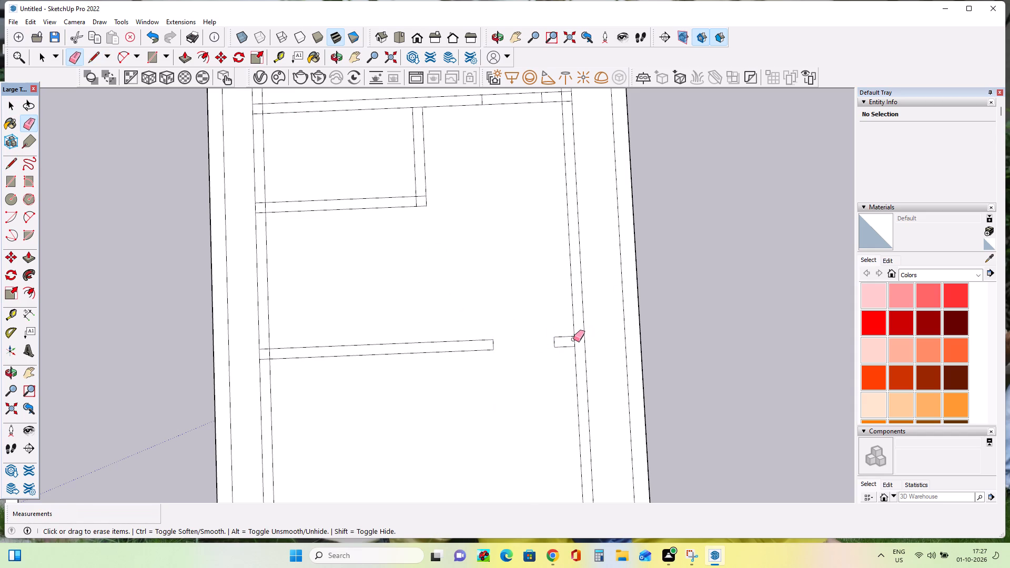
double_click(574, 340)
Open the master bedroom doorway by erasing the wall edges between its jamb lines and the overlapping edges at the right-hand stub's junction.
scroll(568, 315, "down", 5)
scroll(553, 150, "down", 3)
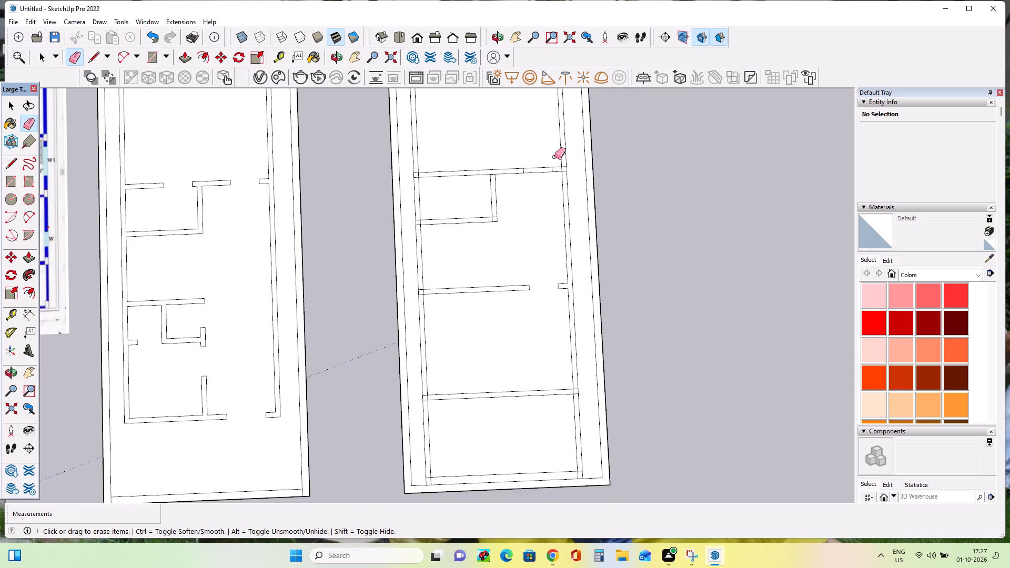
scroll(546, 158, "up", 8)
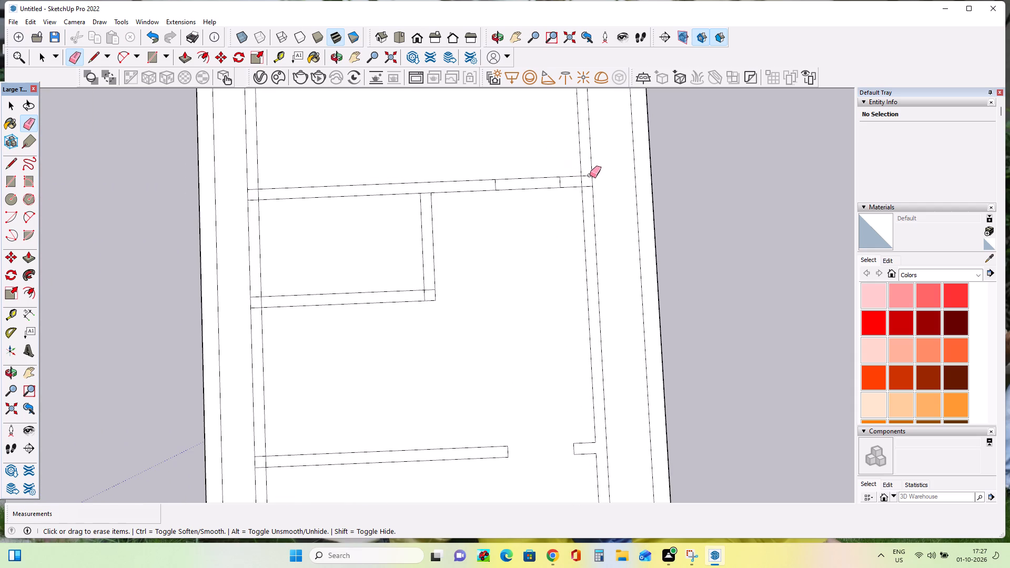
left_click(590, 175)
left_click(589, 187)
left_click_drag(533, 177, 533, 197)
left_click(533, 197)
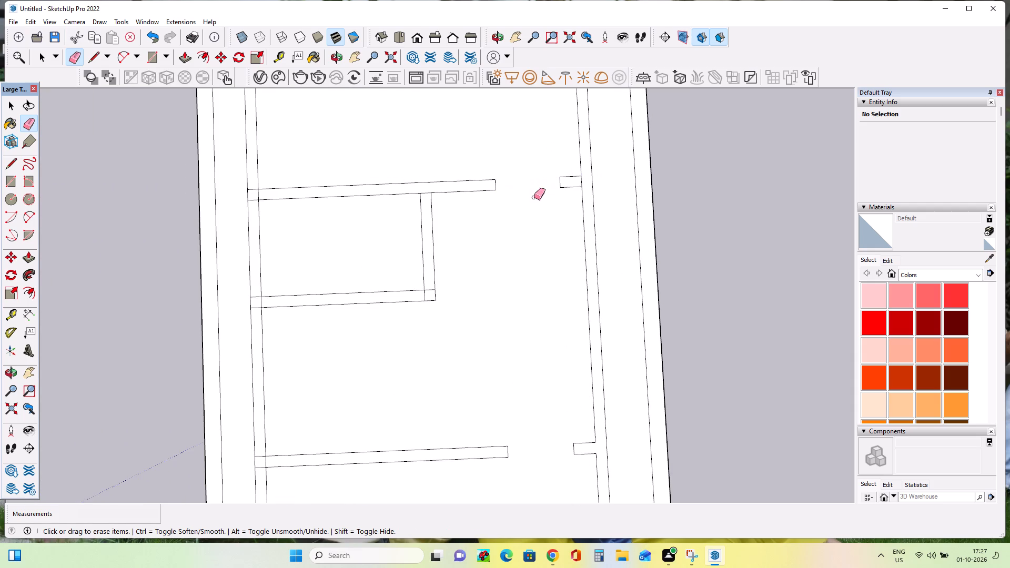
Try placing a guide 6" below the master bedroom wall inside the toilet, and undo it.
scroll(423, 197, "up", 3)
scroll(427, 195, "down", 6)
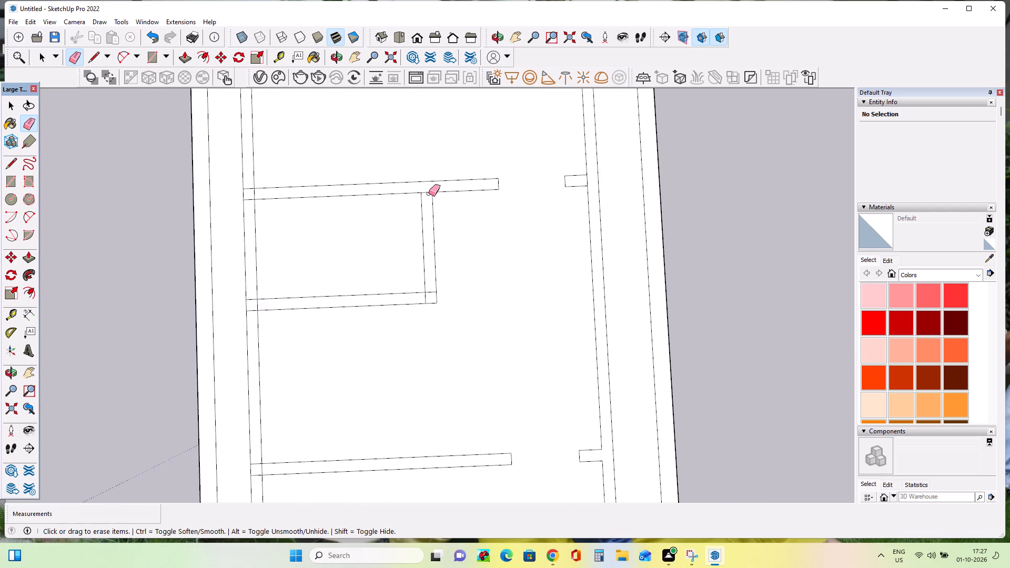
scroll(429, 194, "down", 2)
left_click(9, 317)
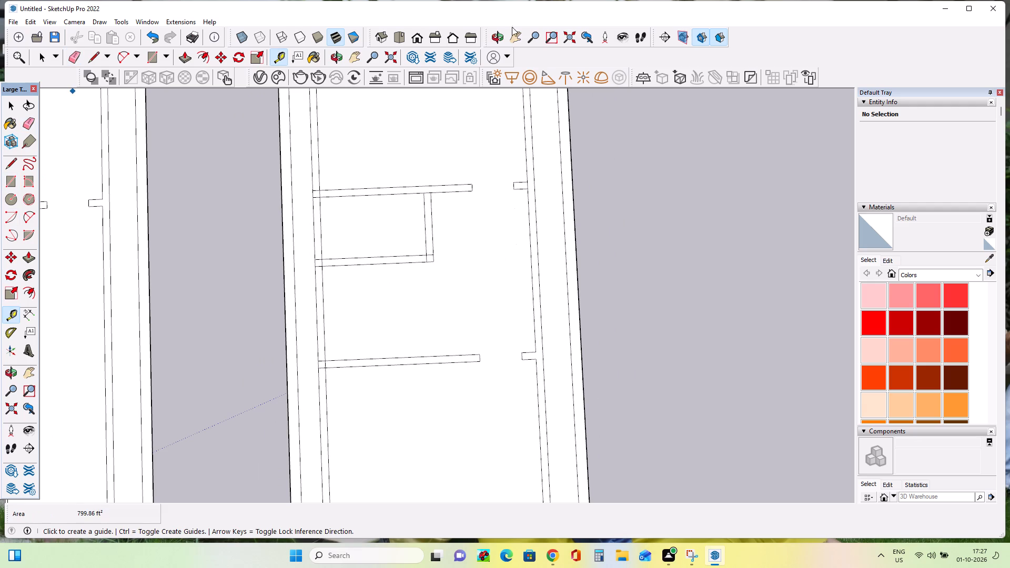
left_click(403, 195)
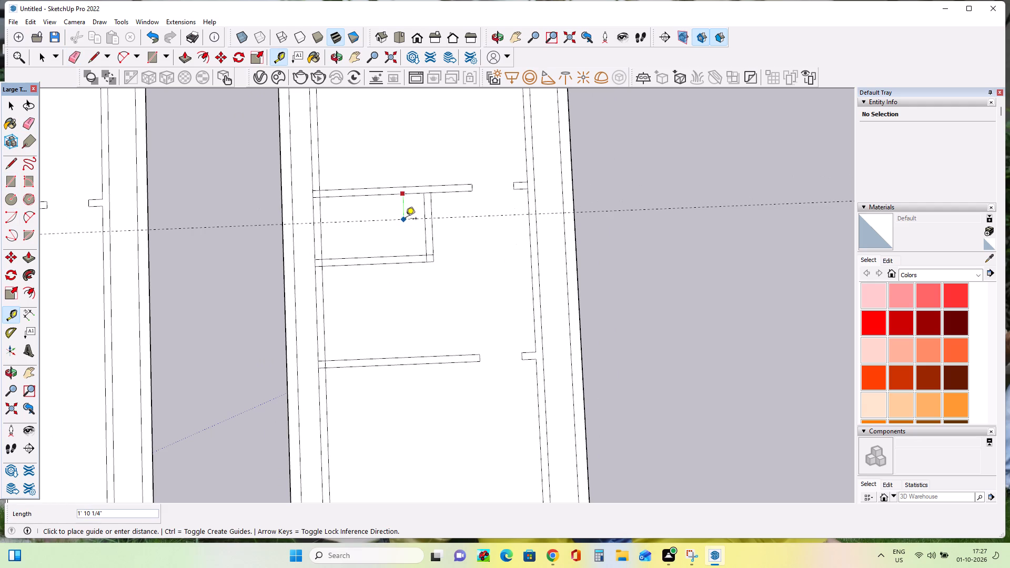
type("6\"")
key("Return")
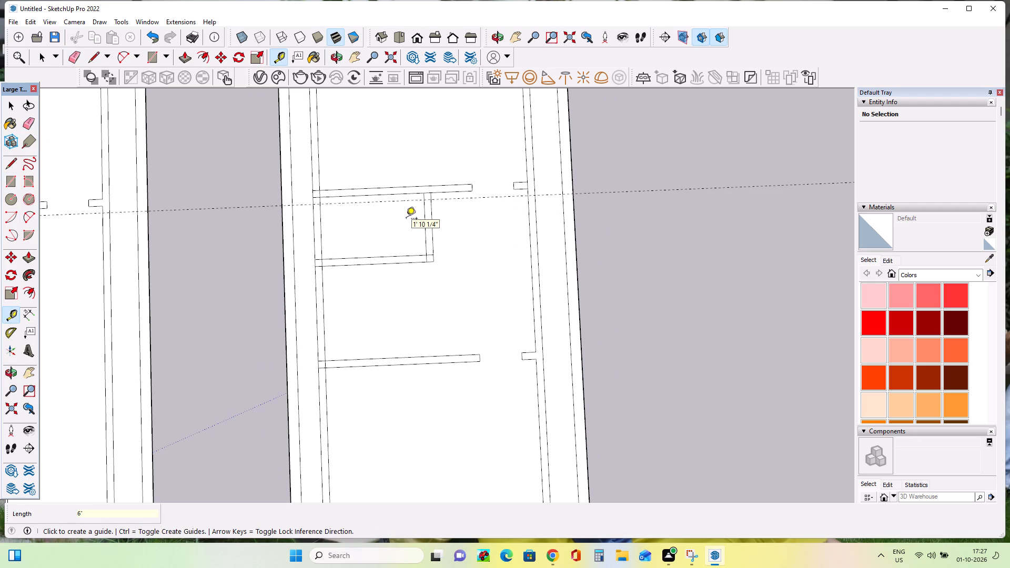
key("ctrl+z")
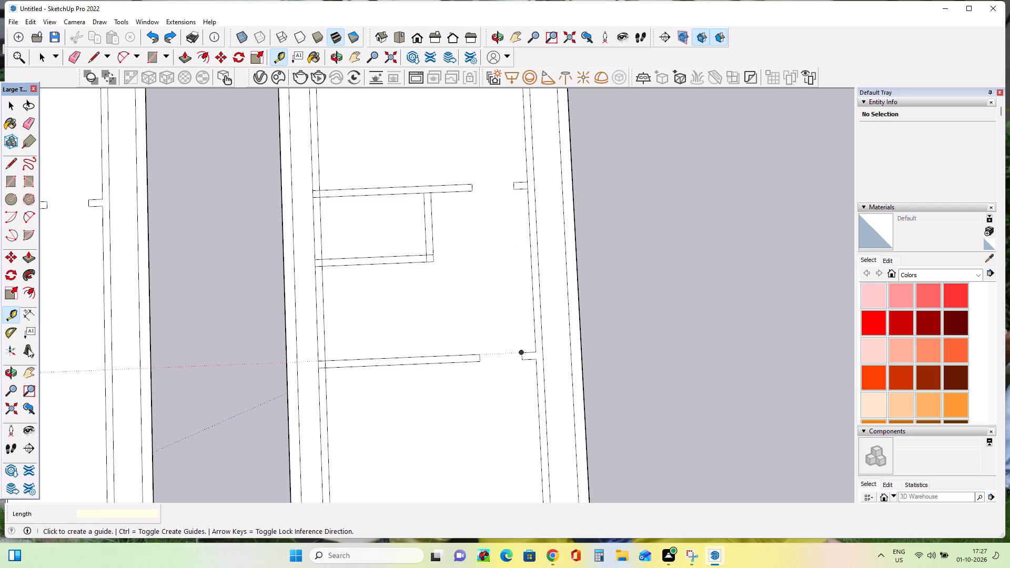
Examine the upper-floor reference plan for the toilet door's position and compare it with the drawn upper-floor walls.
double_click(29, 374)
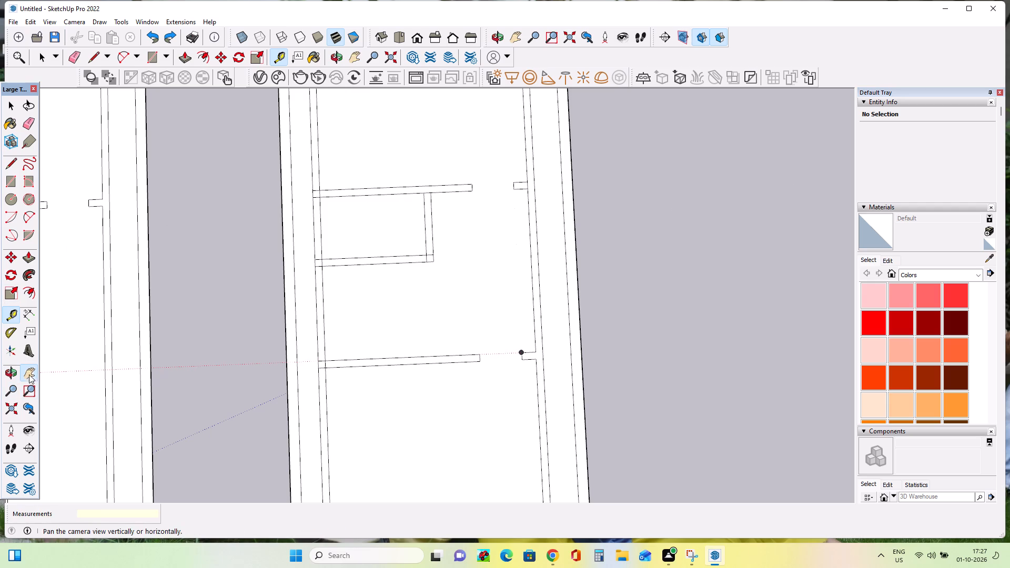
left_click(127, 311)
left_click_drag(255, 347, 376, 365)
left_click(391, 365)
left_click_drag(273, 333, 374, 348)
left_click(488, 350)
left_click_drag(372, 313, 440, 321)
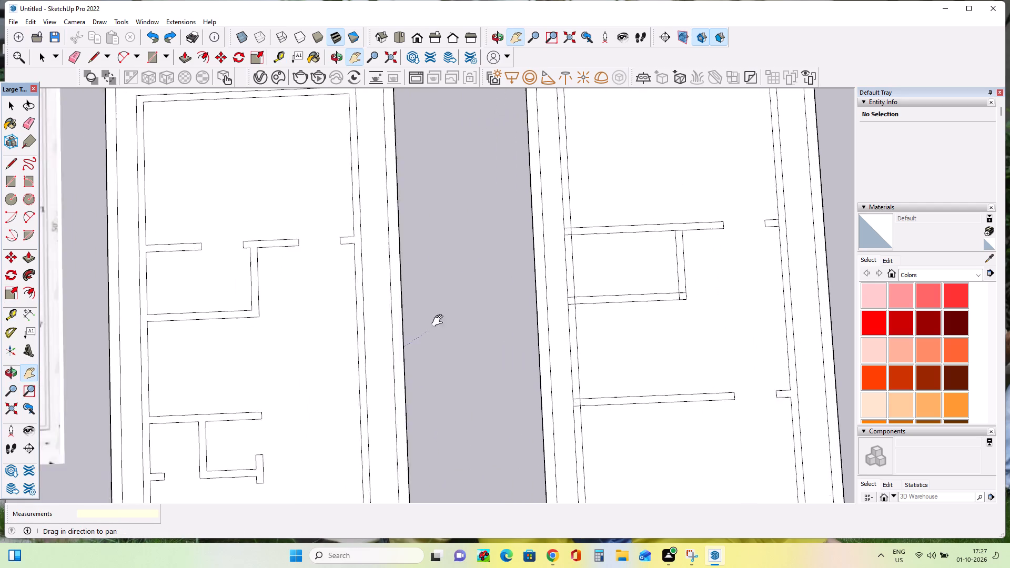
left_click_drag(440, 321, 503, 320)
left_click(198, 279)
left_click_drag(245, 283, 265, 286)
left_click(265, 286)
scroll(264, 283, "down", 4)
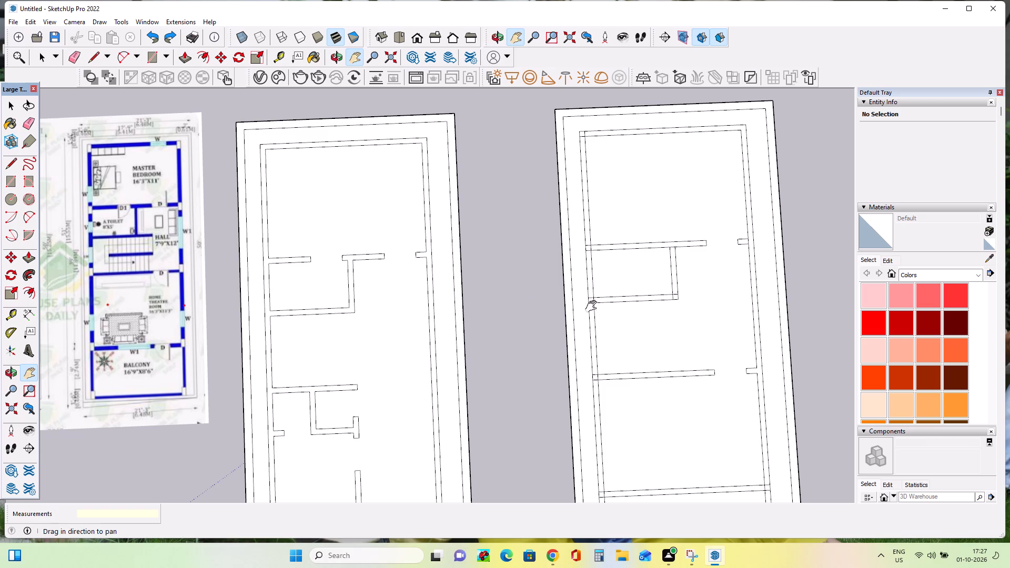
left_click(562, 300)
left_click_drag(519, 302, 513, 302)
left_click_drag(400, 302, 357, 302)
left_click_drag(324, 300, 317, 298)
left_click(208, 288)
left_click_drag(633, 312, 619, 310)
left_click_drag(448, 287, 434, 287)
left_click_drag(417, 286, 415, 285)
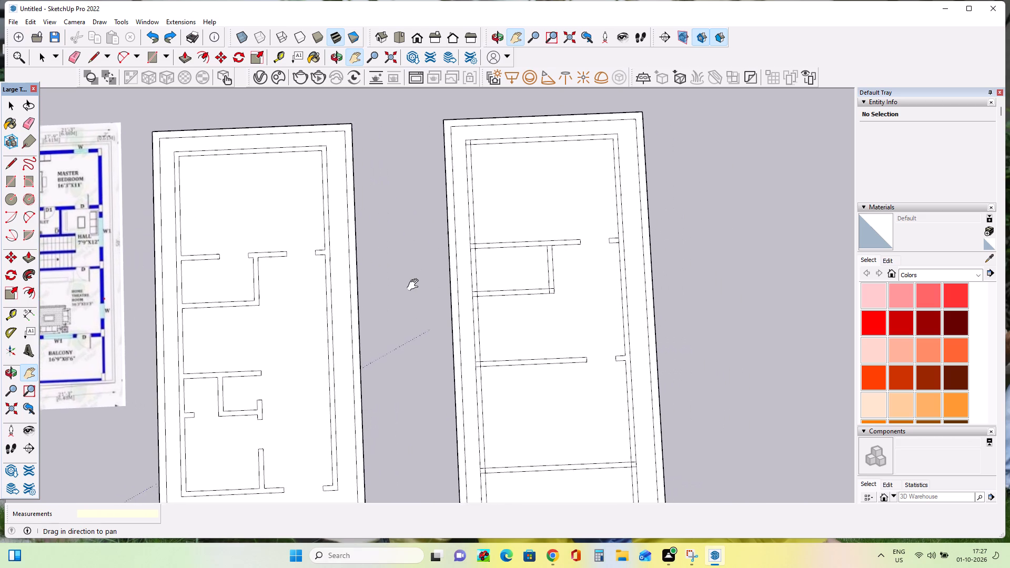
left_click_drag(415, 285, 304, 272)
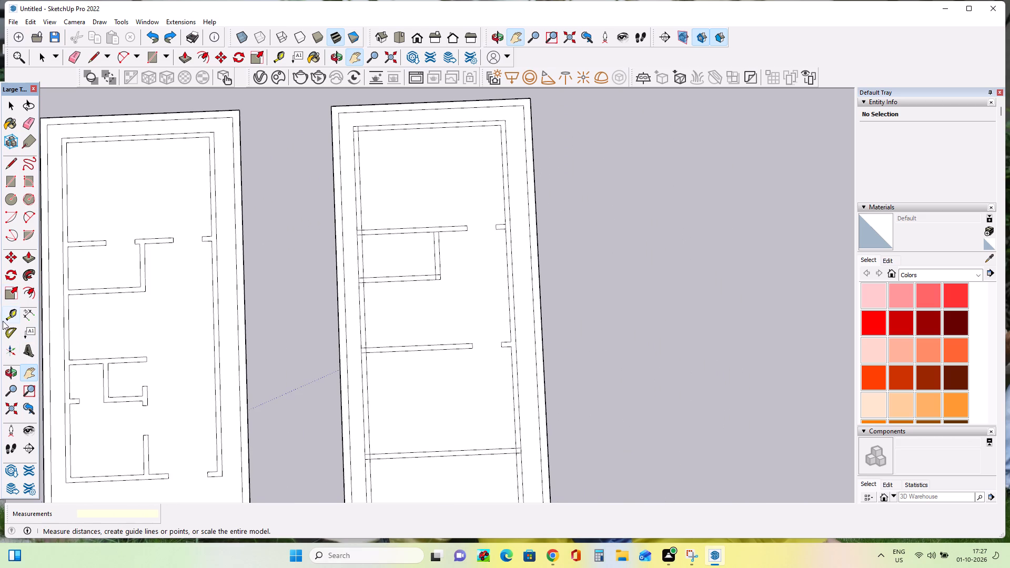
Place a vertical guide 6" inside the toilet from the inner edge of its right-hand wall.
left_click(4, 317)
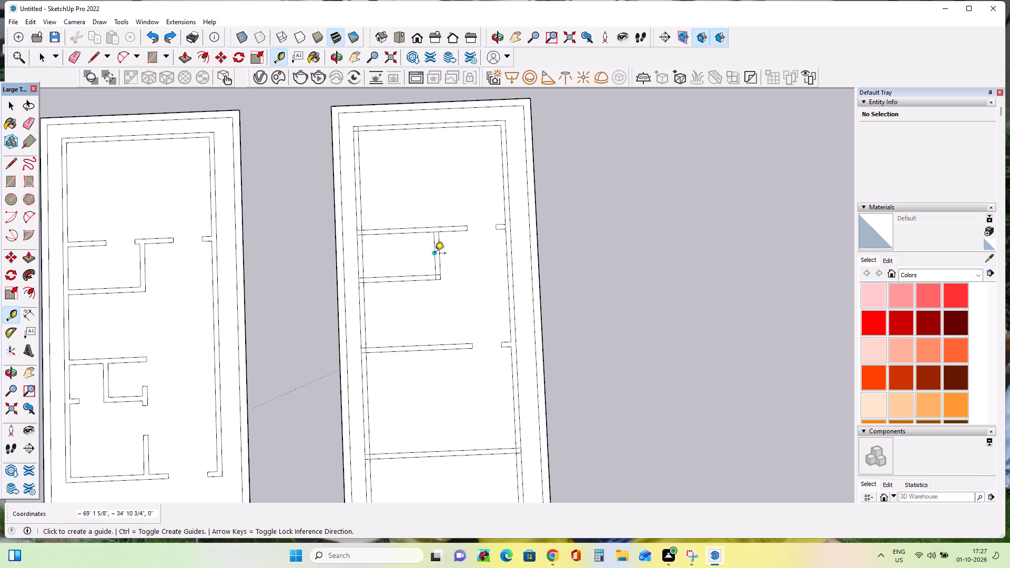
double_click(435, 254)
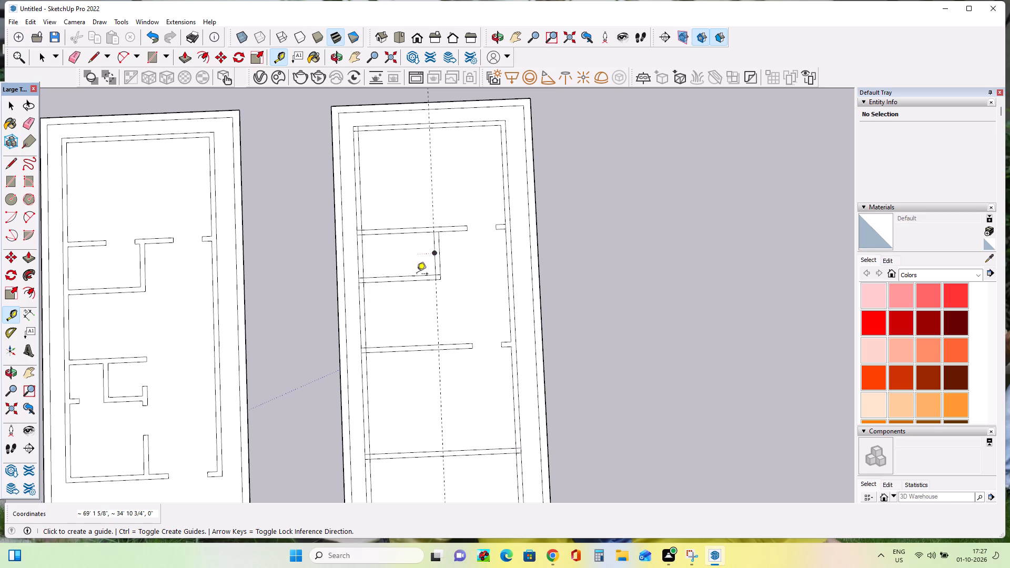
key("ctrl+z")
left_click(434, 246)
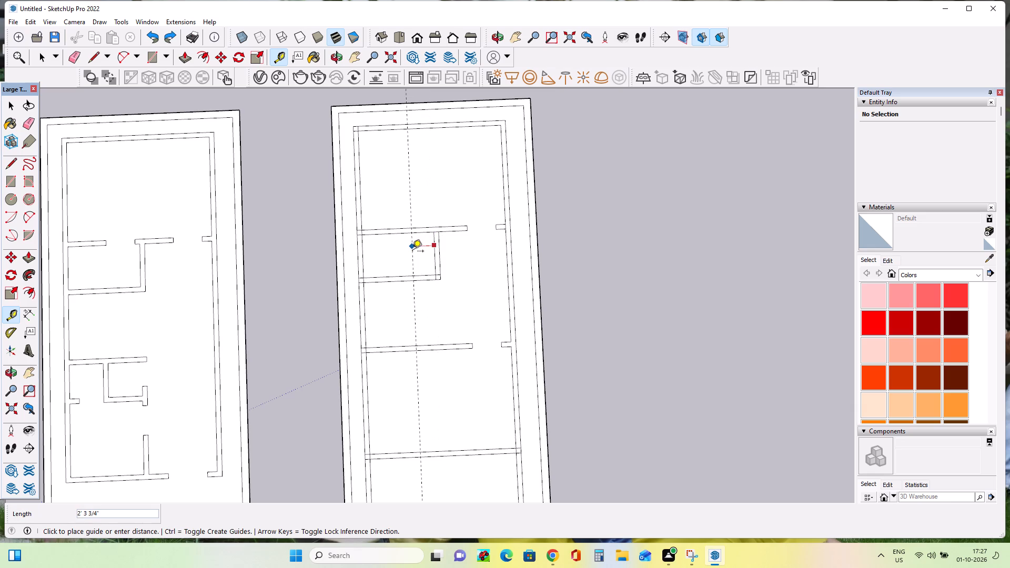
type("6\"")
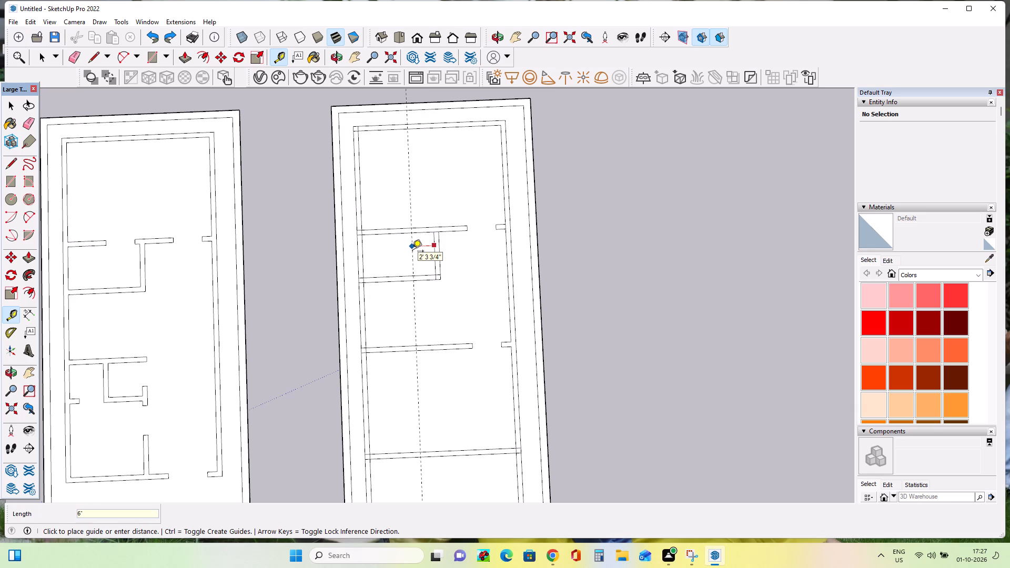
key("Return")
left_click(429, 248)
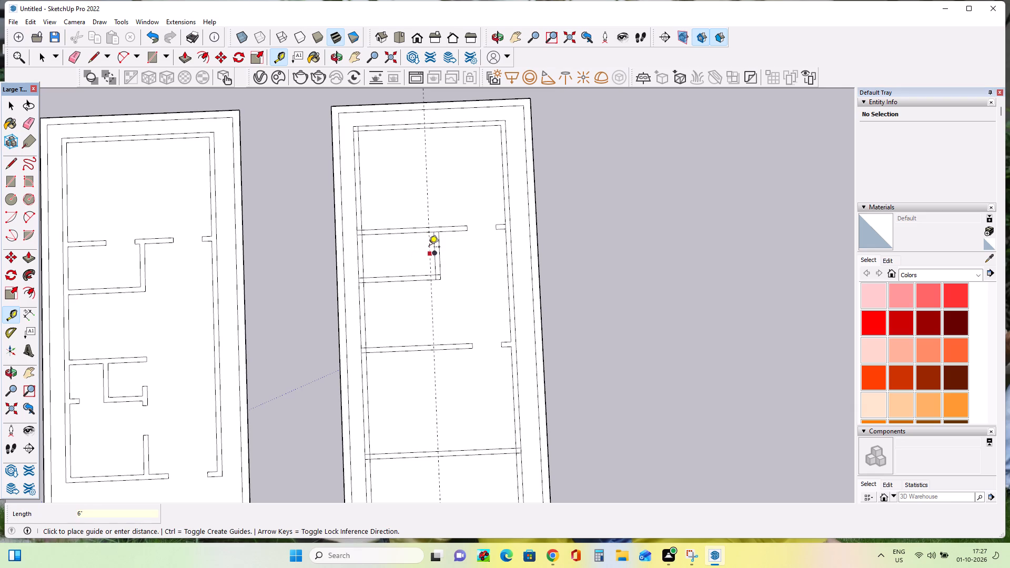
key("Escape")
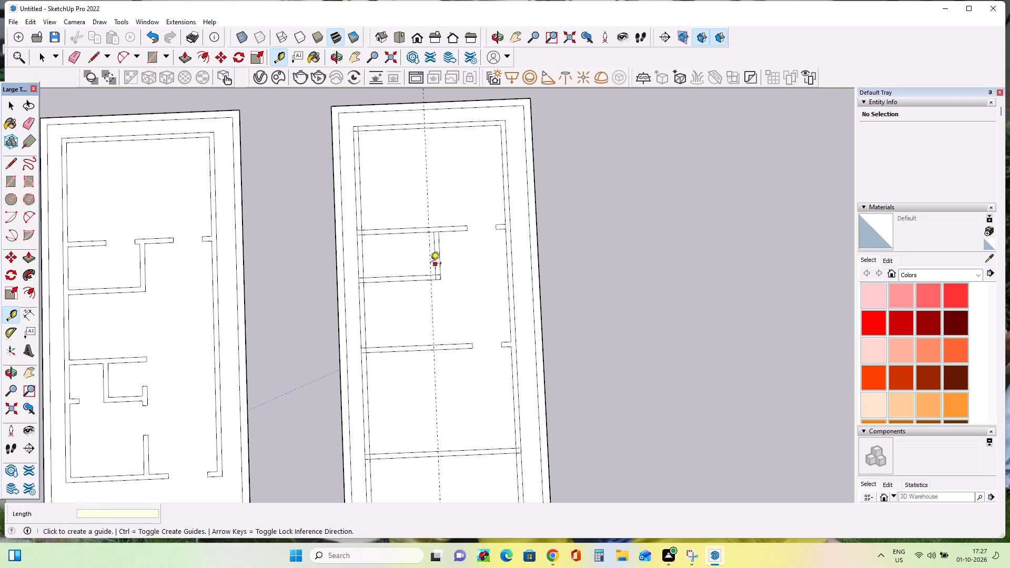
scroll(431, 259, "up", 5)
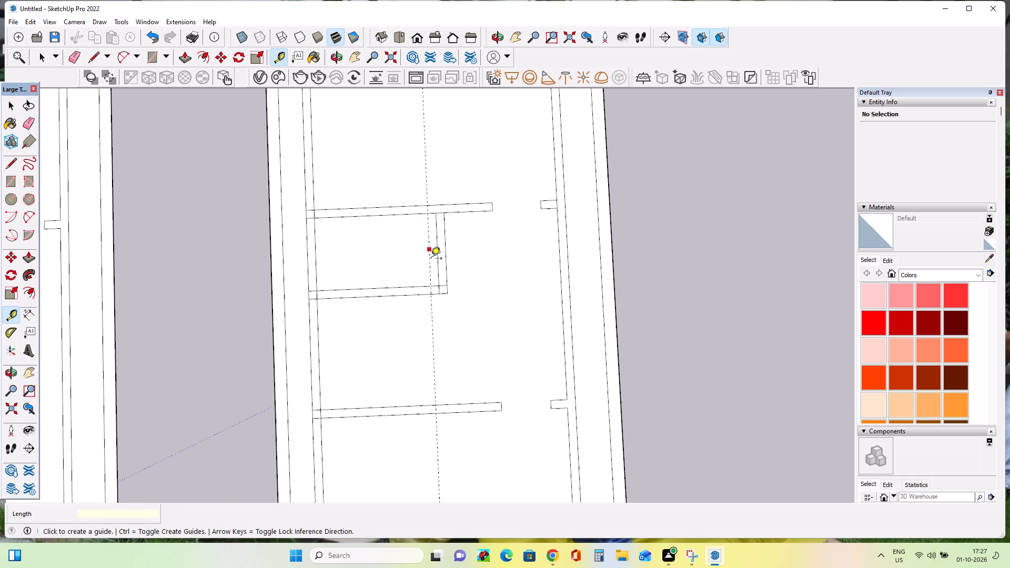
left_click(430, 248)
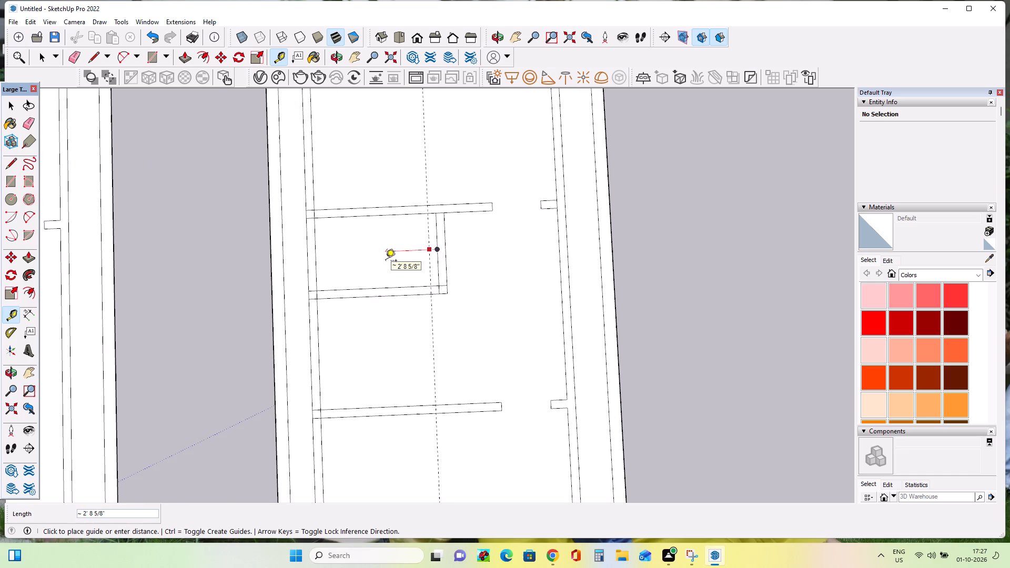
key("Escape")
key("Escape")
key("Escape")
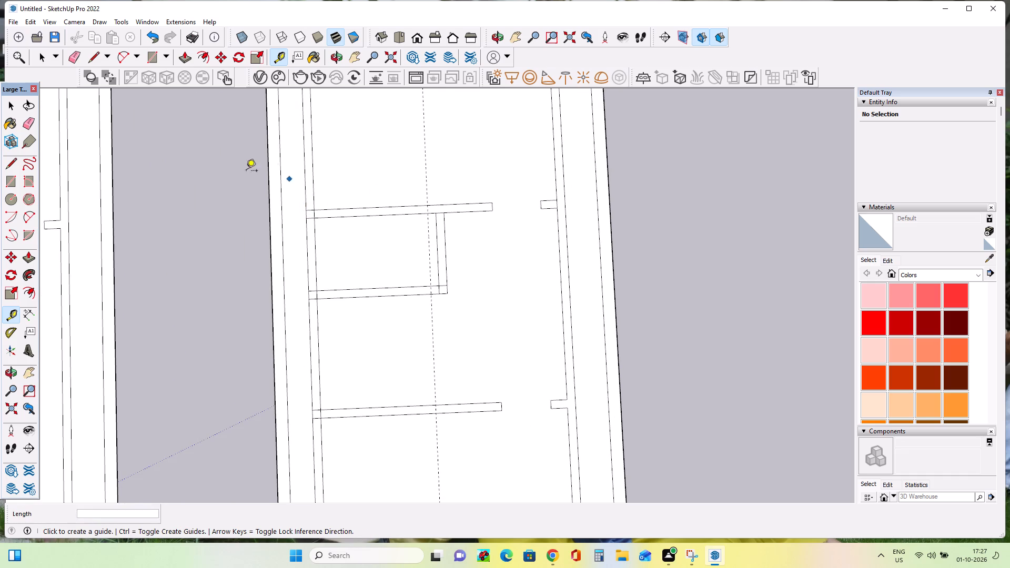
Place a second vertical guide 2'6" to the left of the first one for the toilet door's width.
left_click(425, 177)
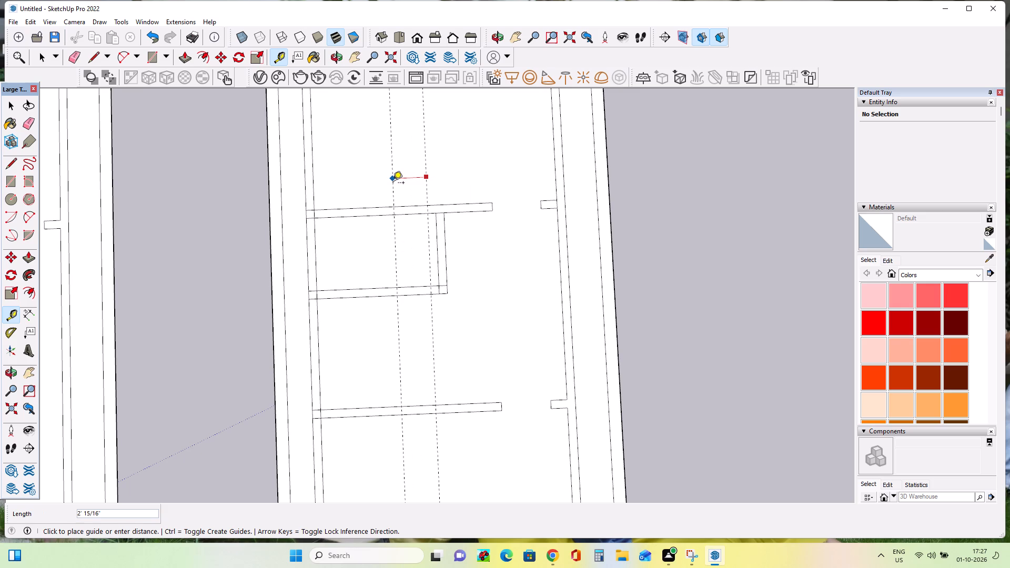
type("2'6\"")
key("Return")
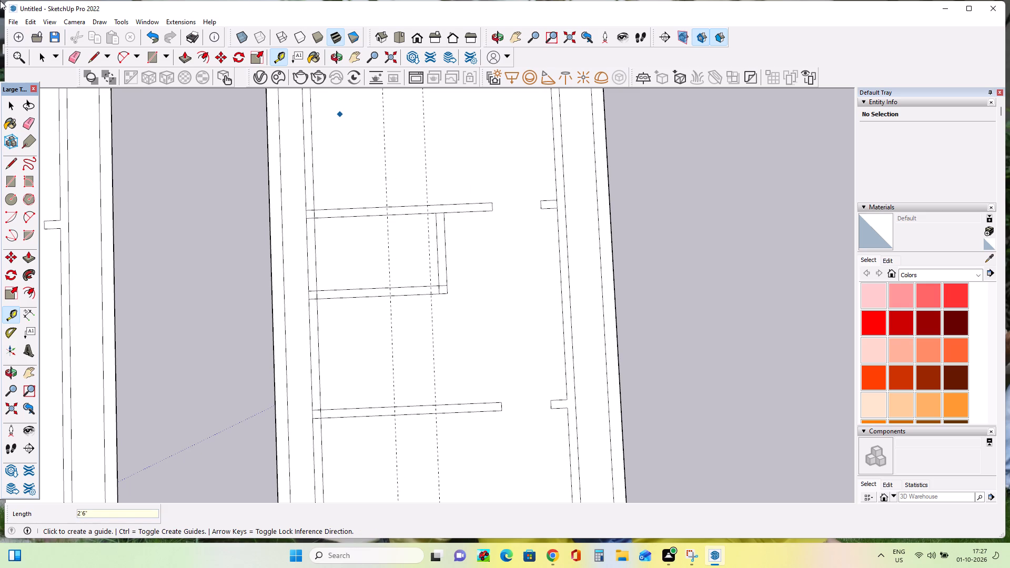
Draw the toilet door's two jamb lines across the wall between the master bedroom and toilet at the guides.
left_click(15, 166)
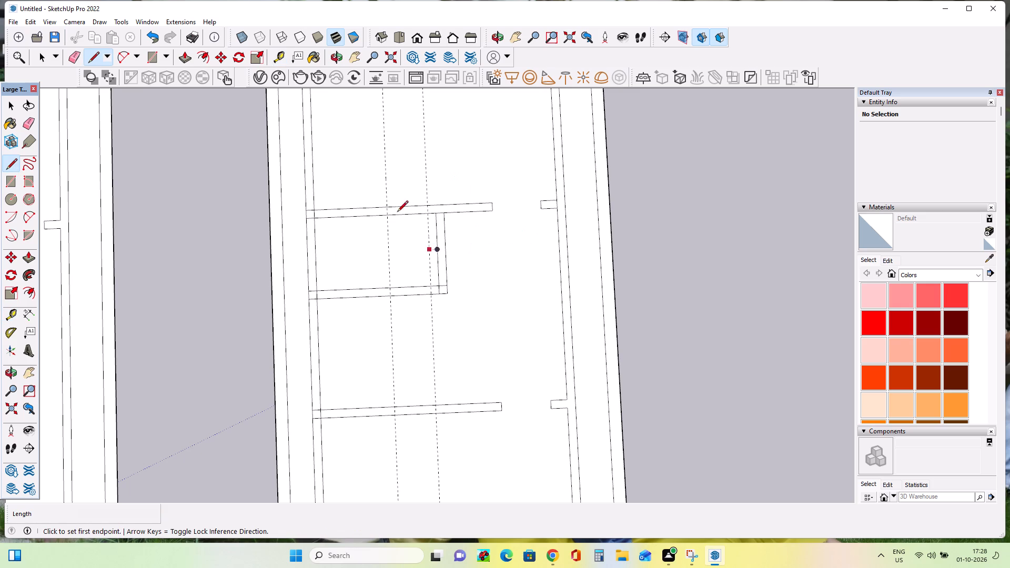
left_click(386, 218)
left_click(389, 208)
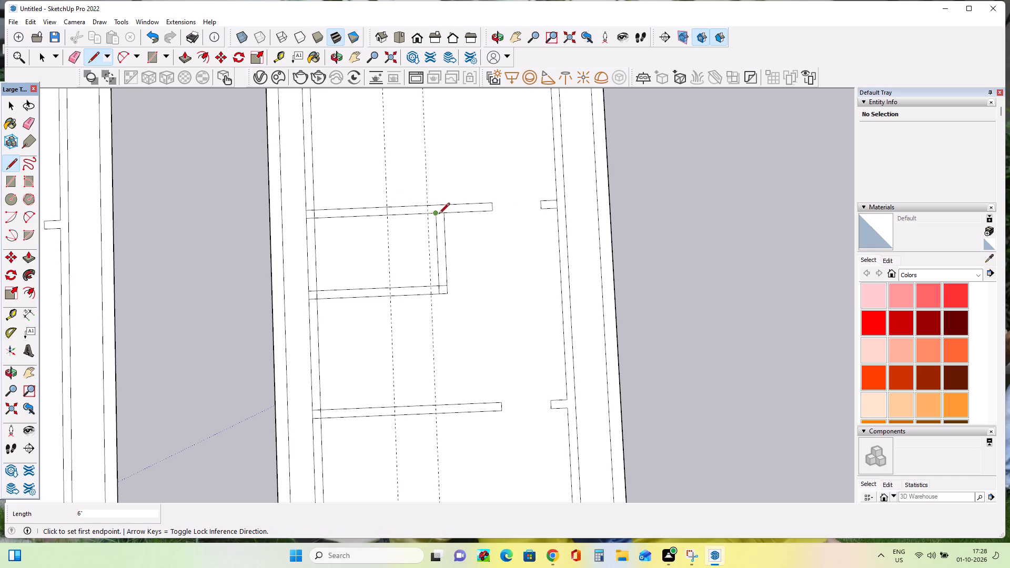
left_click(426, 214)
left_click(427, 207)
Erase the two vertical guides used to locate the toilet door.
left_click(27, 124)
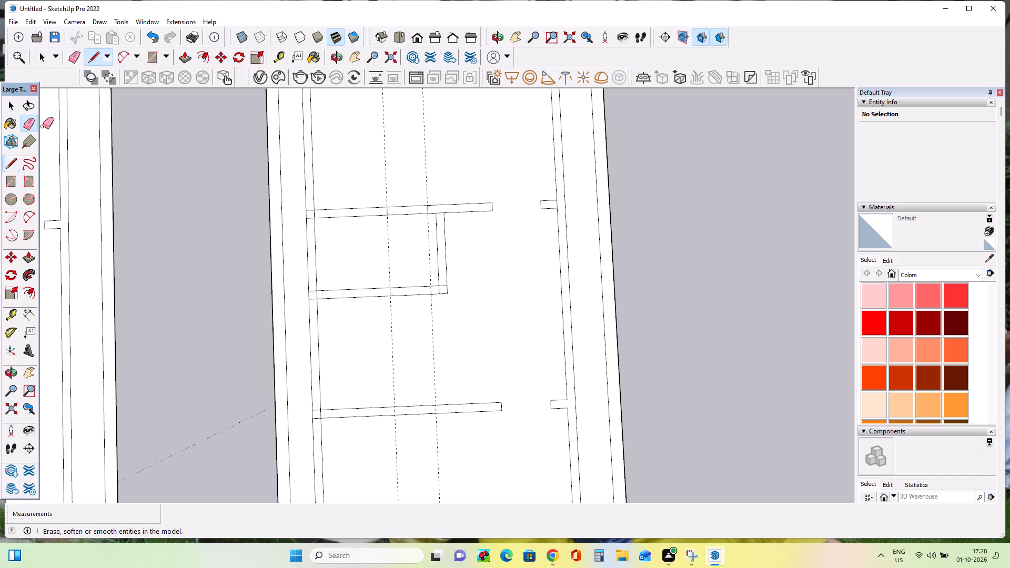
left_click_drag(387, 188, 398, 188)
left_click_drag(428, 178, 438, 178)
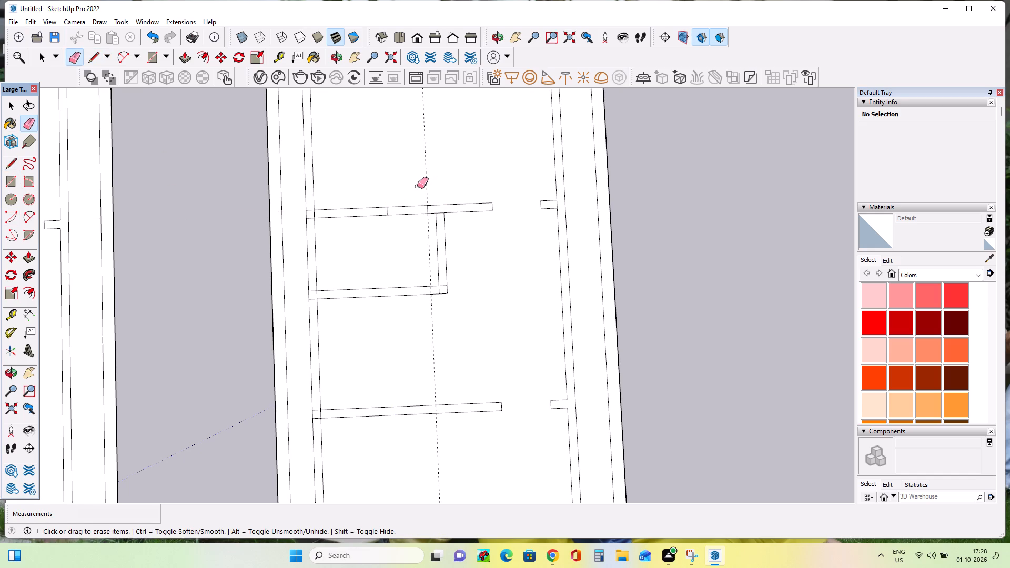
left_click_drag(433, 186, 438, 186)
double_click(427, 182)
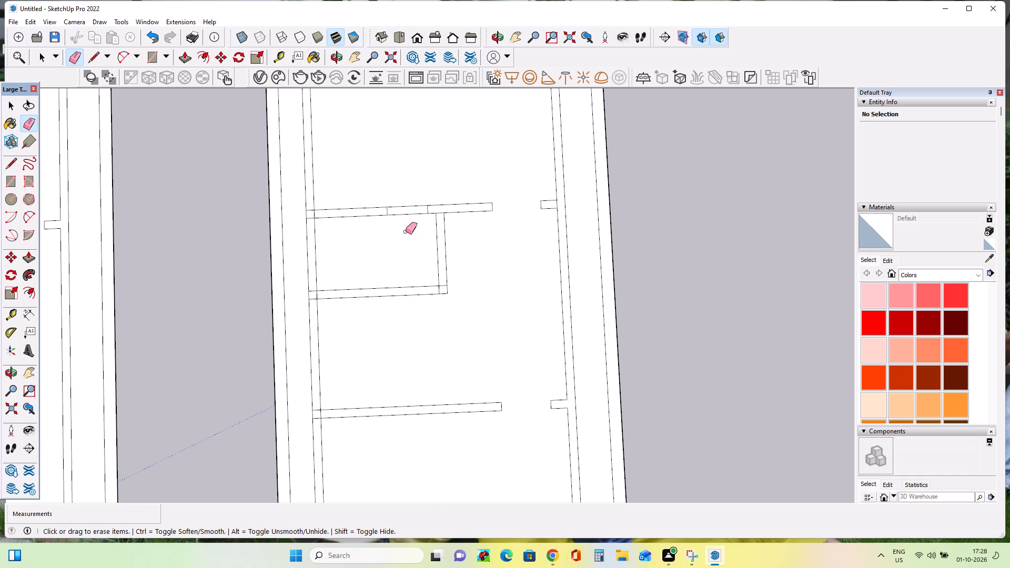
Erase the two wall lines between the toilet door's jambs to open the doorway between master bedroom and toilet.
left_click(406, 230)
left_click(409, 212)
left_click(410, 211)
left_click(409, 222)
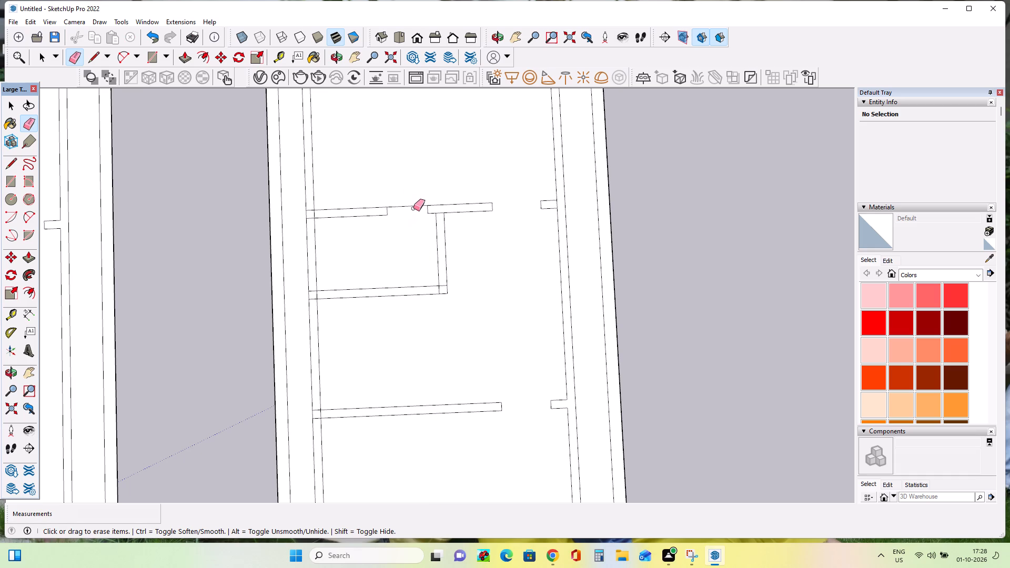
left_click(415, 204)
left_click(415, 211)
Erase the overlapping lines where the wall between master bedroom and toilet meets the left-hand outer wall.
scroll(320, 225, "up", 10)
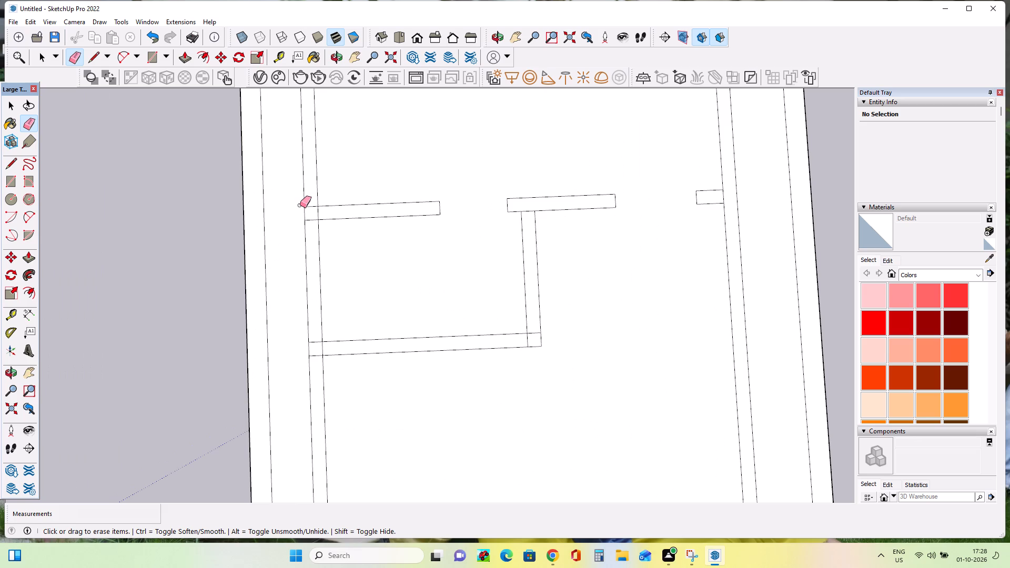
left_click(309, 221)
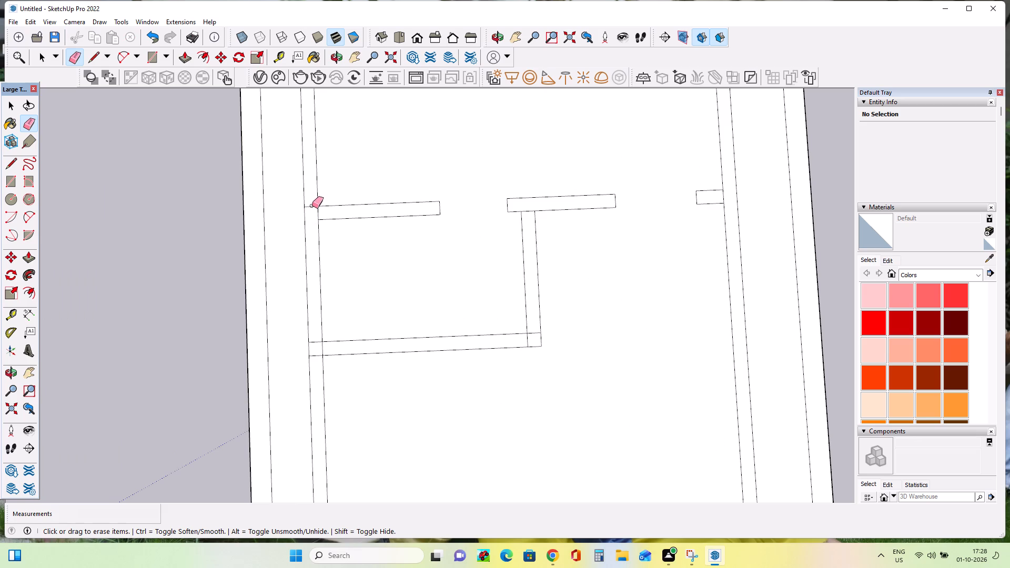
left_click(312, 206)
left_click(322, 214)
left_click(319, 213)
Examine the reference floor plans for the remaining door openings and compare them with the drawn upper-floor walls around the balcony.
scroll(536, 218, "down", 7)
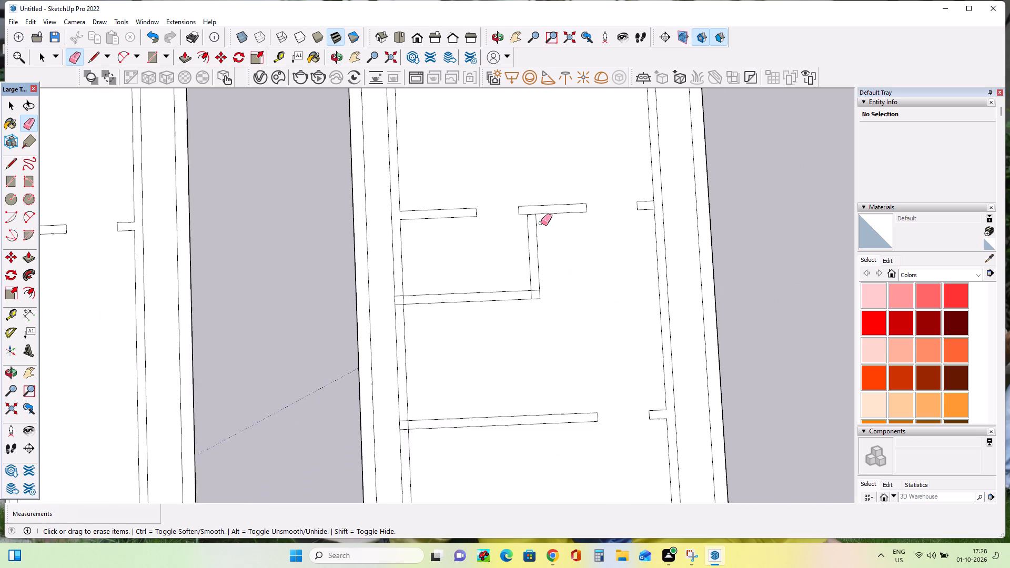
scroll(541, 225, "down", 8)
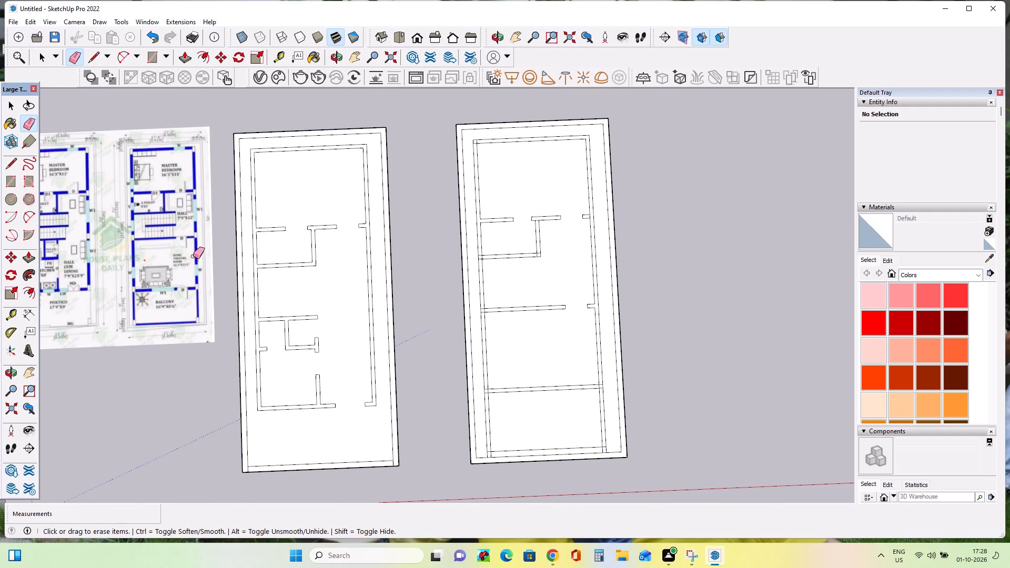
scroll(316, 255, "up", 3)
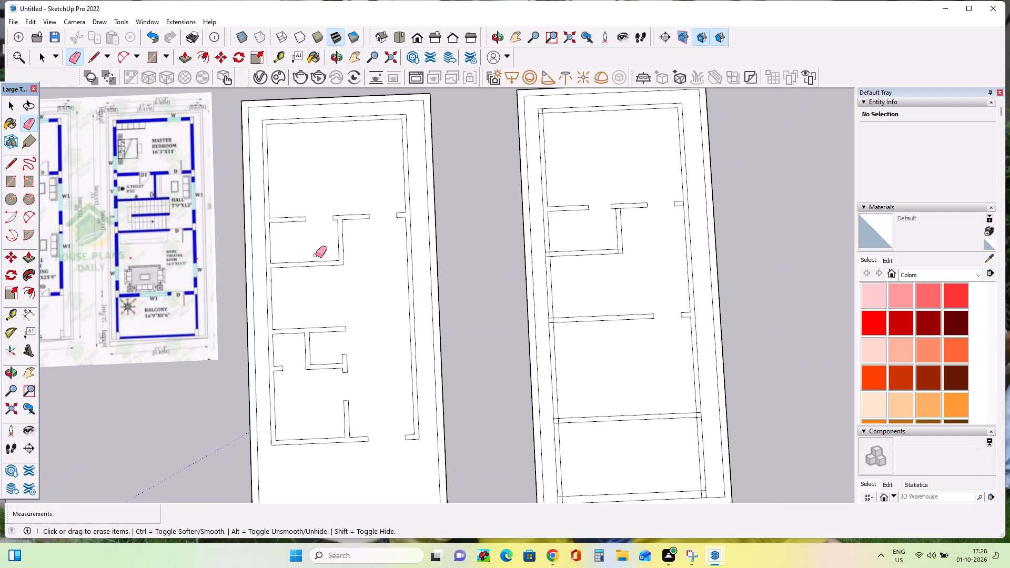
scroll(316, 255, "down", 2)
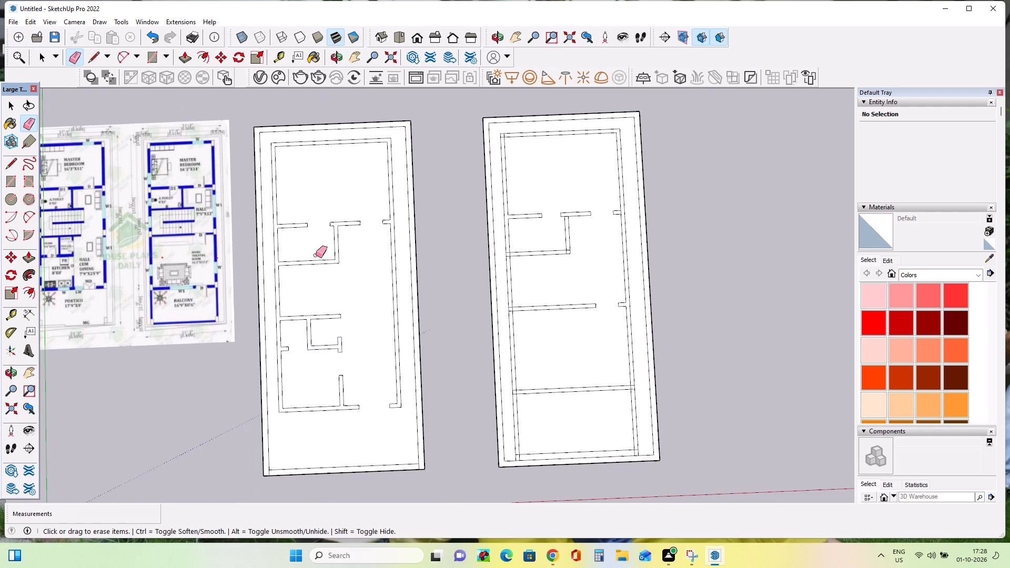
scroll(316, 255, "down", 1)
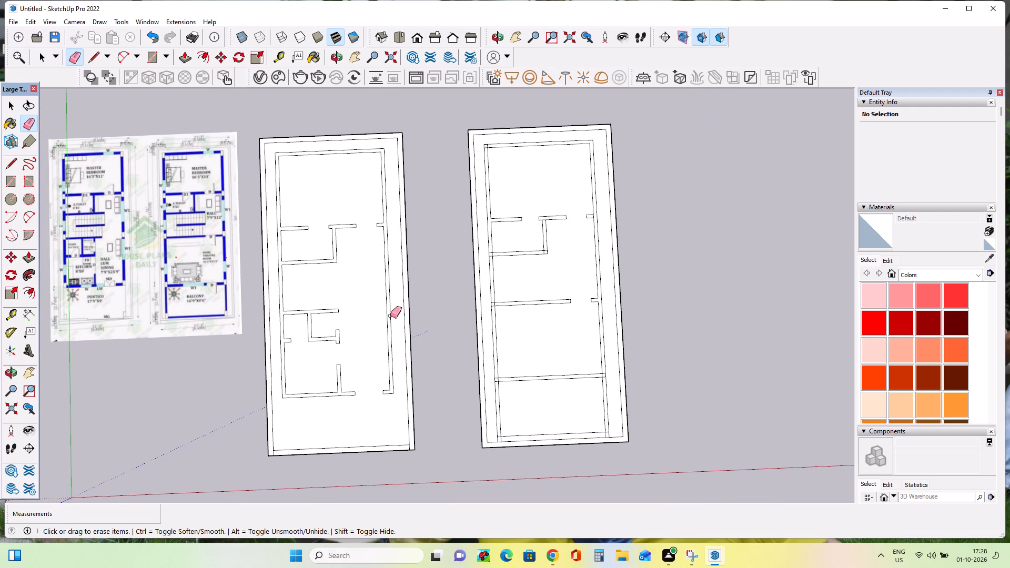
scroll(539, 315, "up", 3)
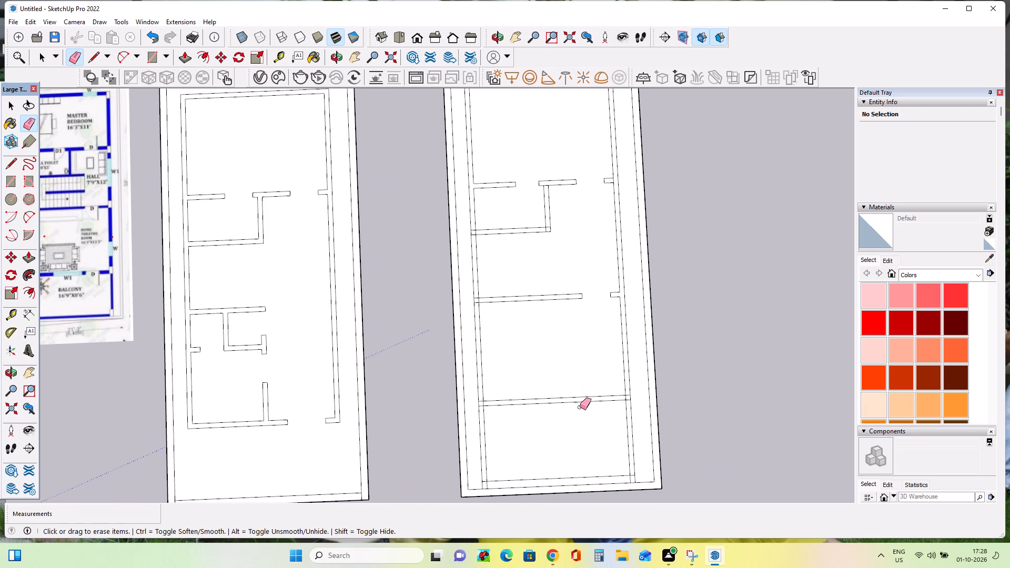
scroll(580, 407, "down", 4)
scroll(130, 331, "up", 4)
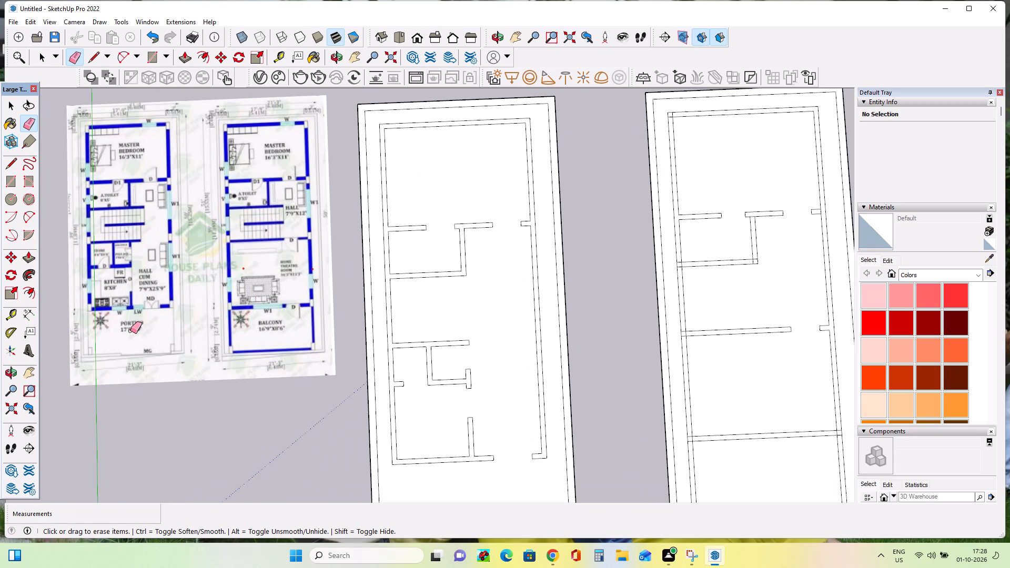
scroll(130, 331, "up", 2)
scroll(130, 331, "down", 9)
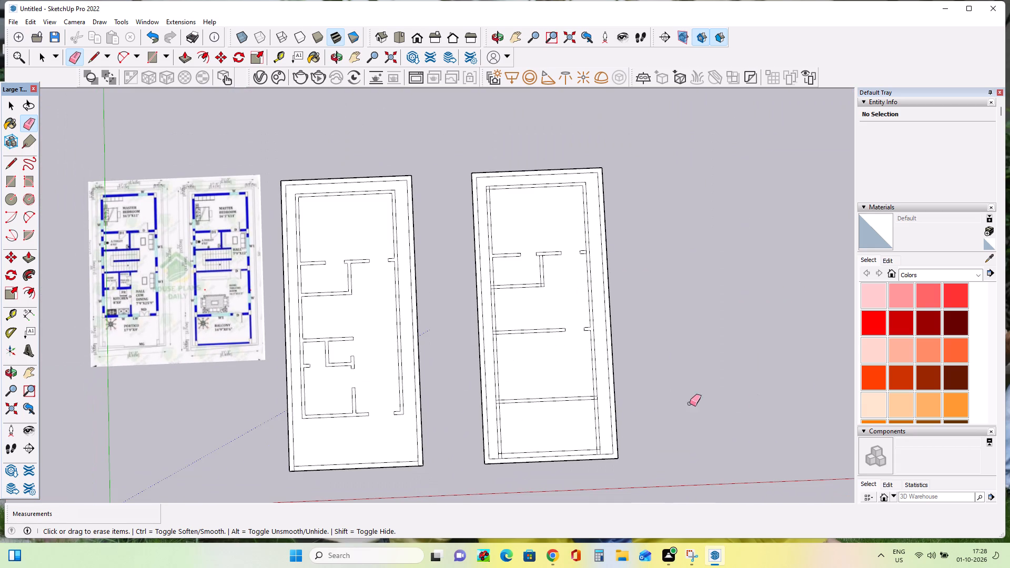
scroll(399, 400, "up", 2)
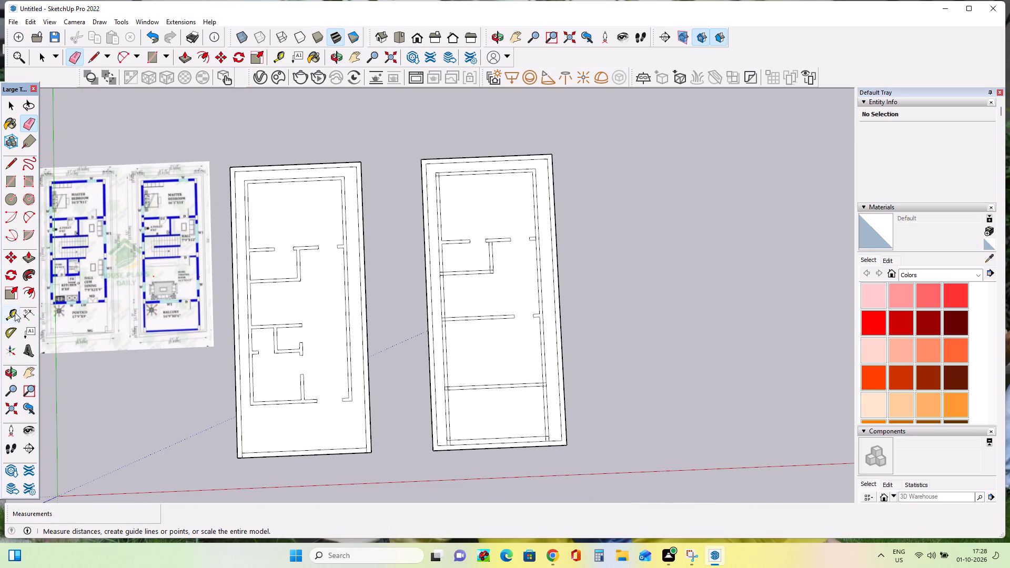
Place a vertical guide inside the balcony's right-hand wall, in line with the home theatre door's right jamb.
left_click(15, 312)
left_click(544, 396)
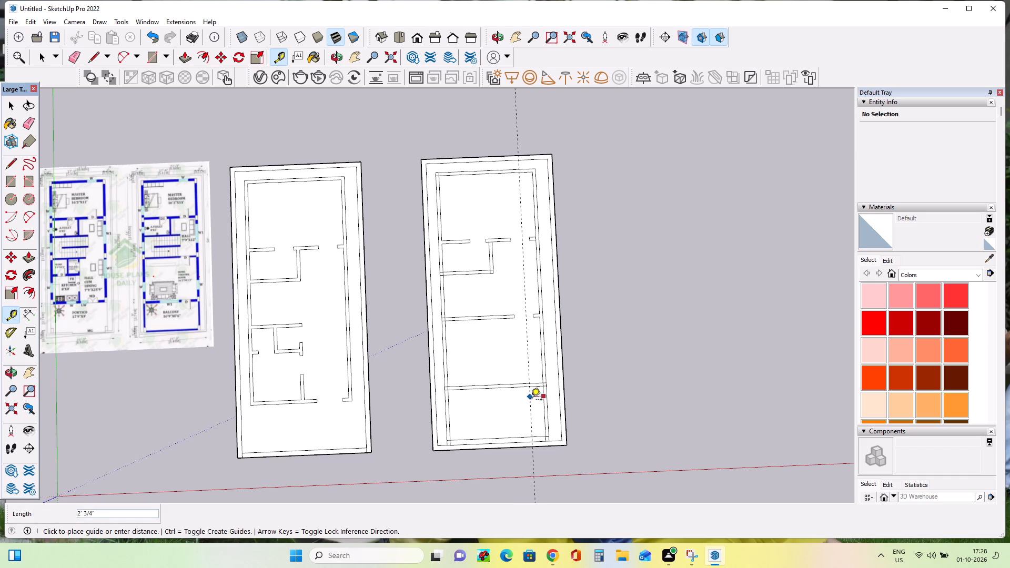
double_click(534, 401)
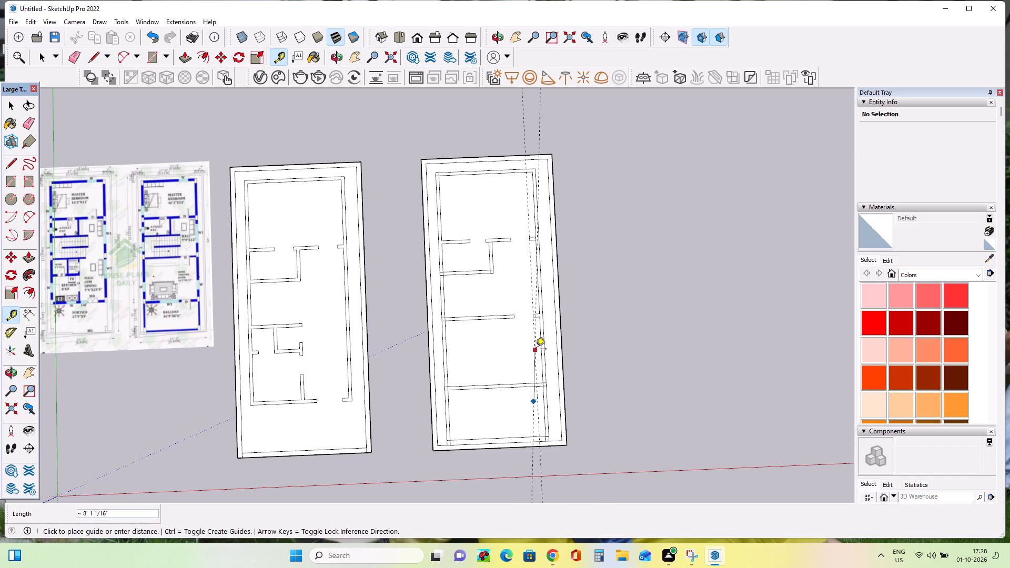
key("Escape")
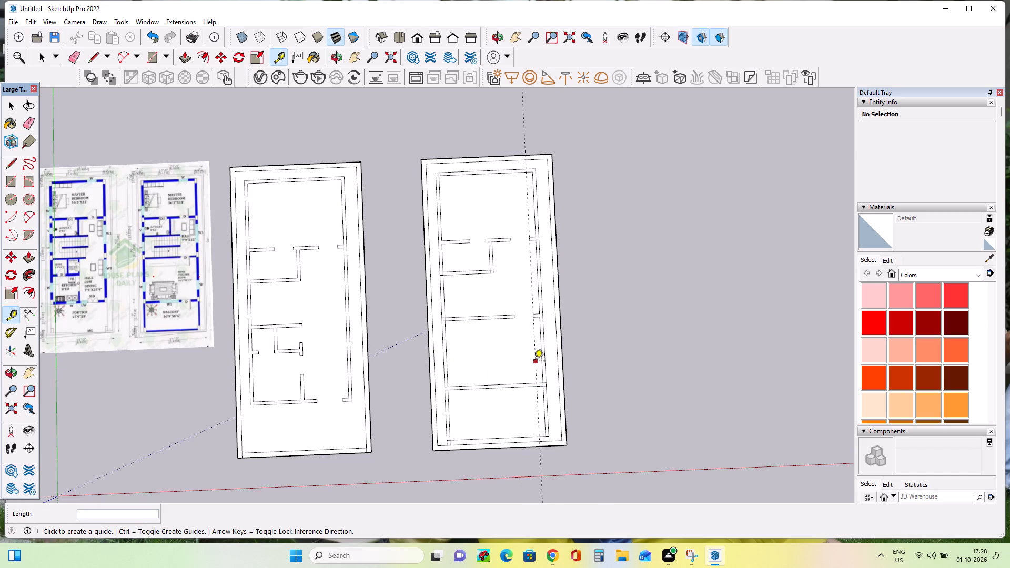
Place a second vertical guide from the home theatre door's left jamb down past the upper floor's front edge.
left_click(515, 318)
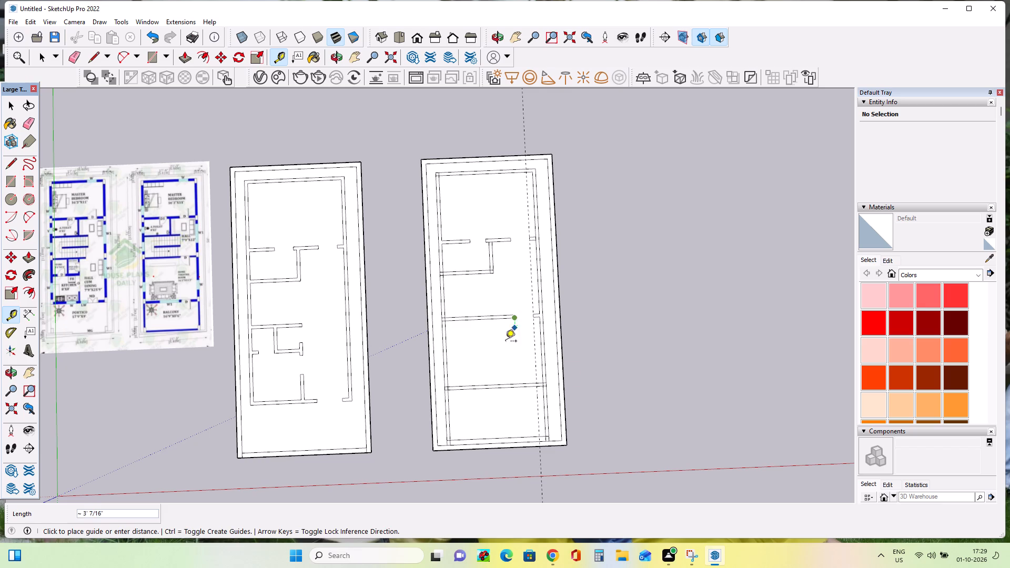
double_click(516, 451)
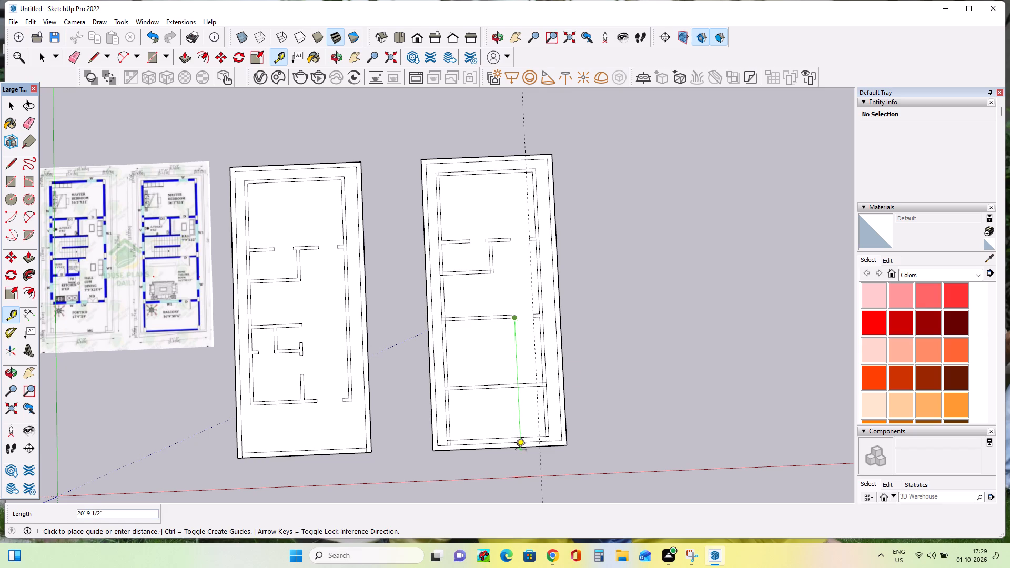
scroll(518, 439, "up", 4)
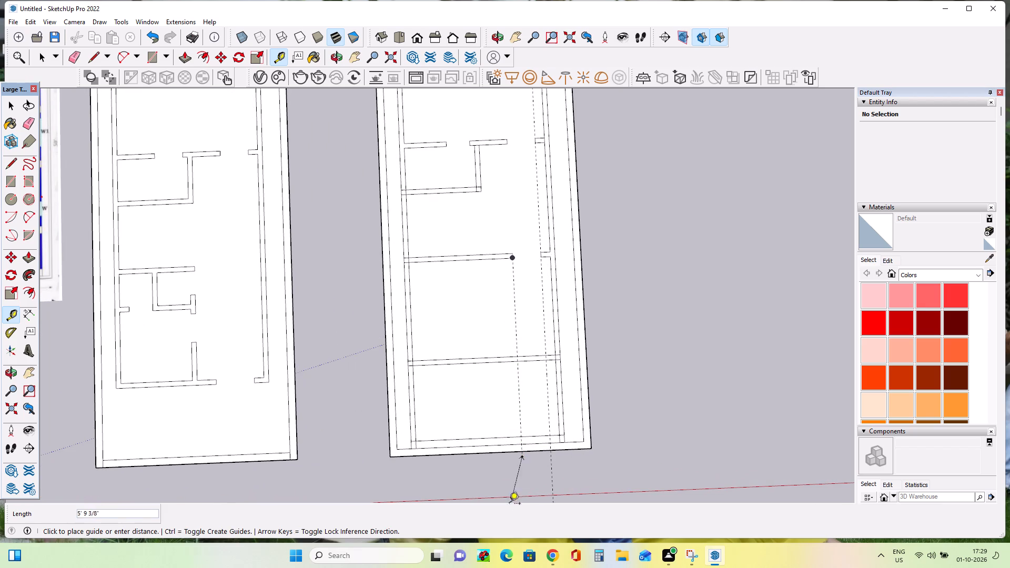
key("space")
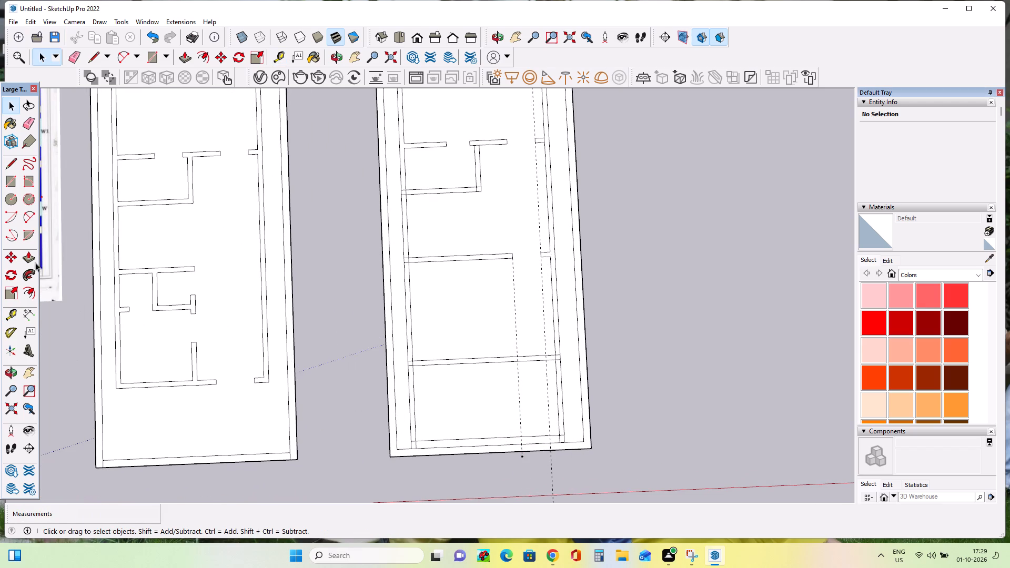
Draw the balcony door's two jamb lines across the wall between the home theatre and balcony at the guides.
left_click(16, 165)
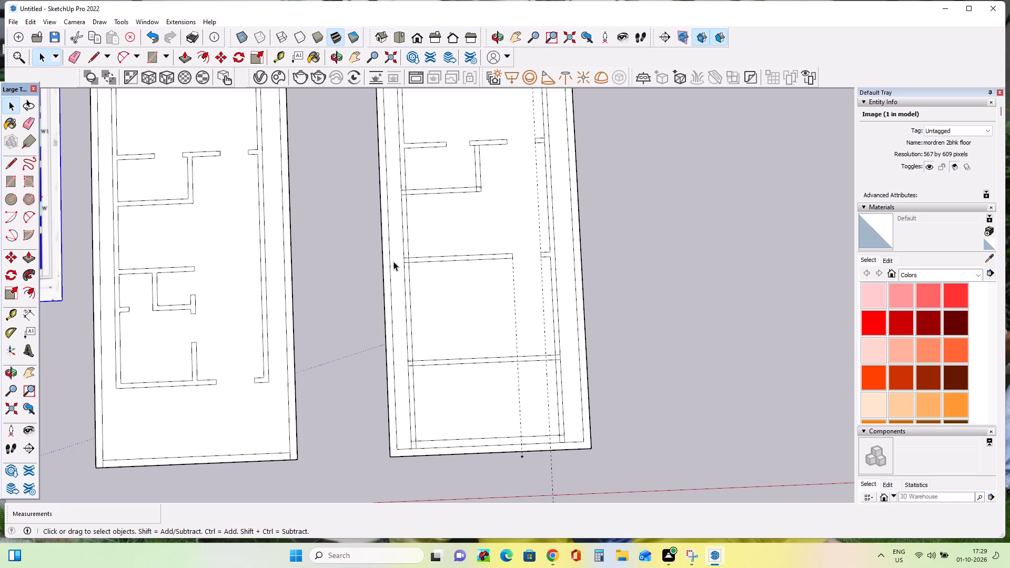
left_click(14, 171)
right_click(14, 171)
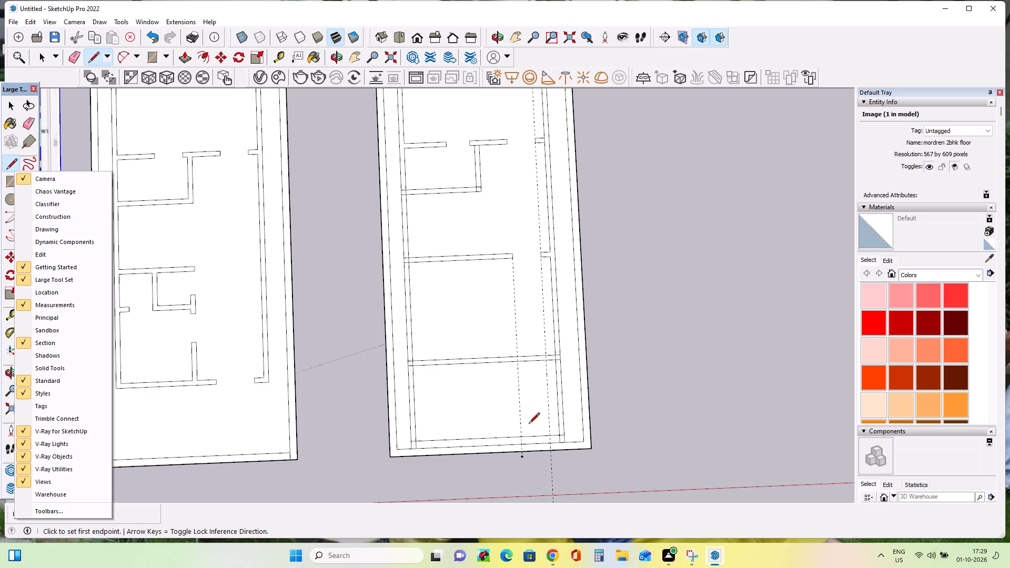
double_click(518, 363)
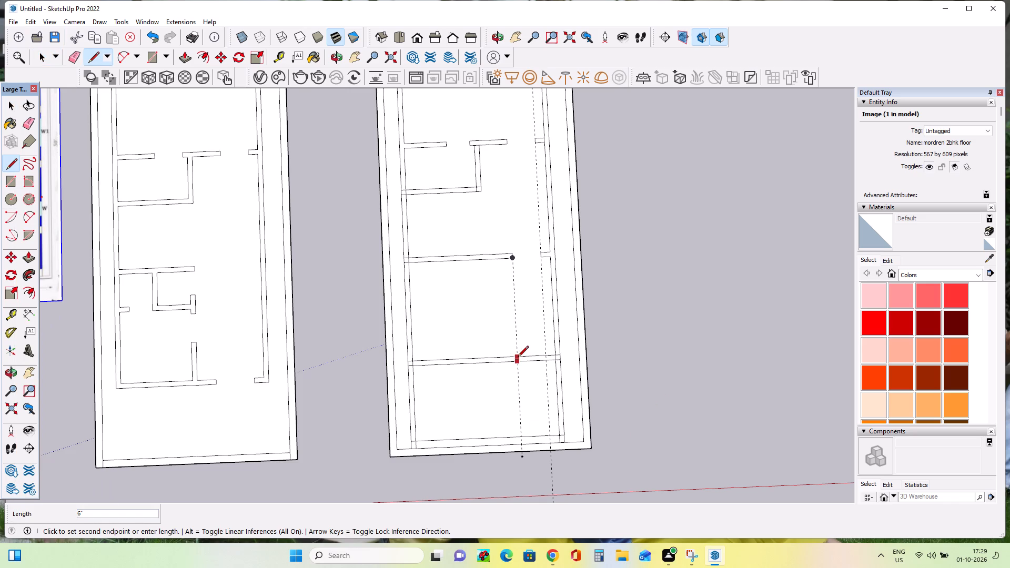
double_click(518, 358)
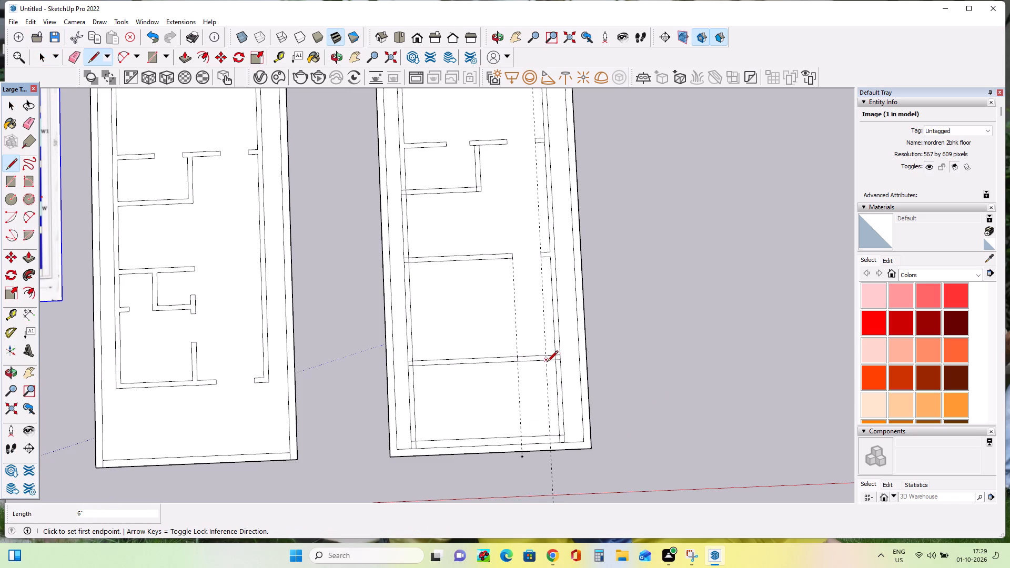
left_click(546, 362)
left_click(545, 355)
key("space")
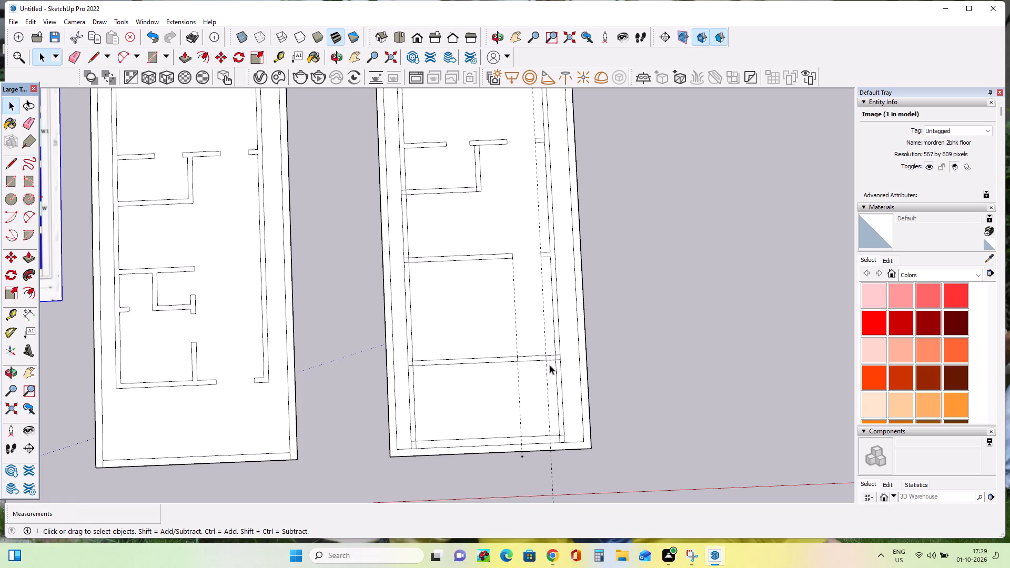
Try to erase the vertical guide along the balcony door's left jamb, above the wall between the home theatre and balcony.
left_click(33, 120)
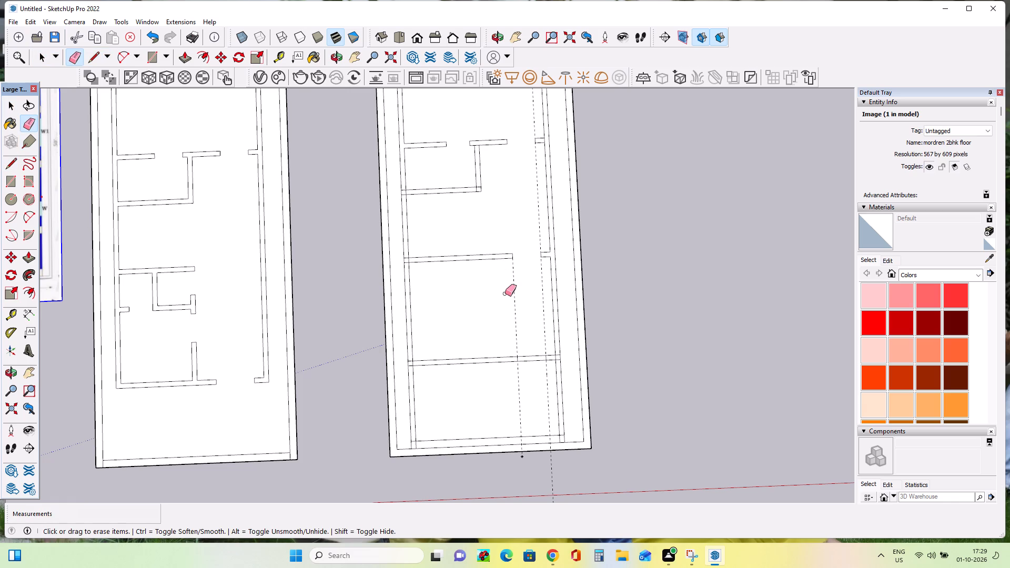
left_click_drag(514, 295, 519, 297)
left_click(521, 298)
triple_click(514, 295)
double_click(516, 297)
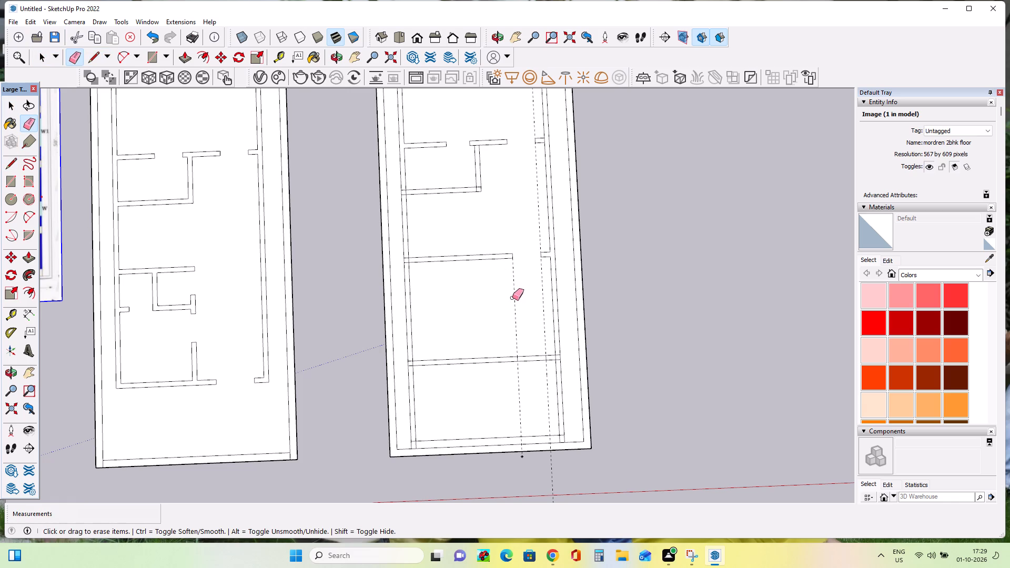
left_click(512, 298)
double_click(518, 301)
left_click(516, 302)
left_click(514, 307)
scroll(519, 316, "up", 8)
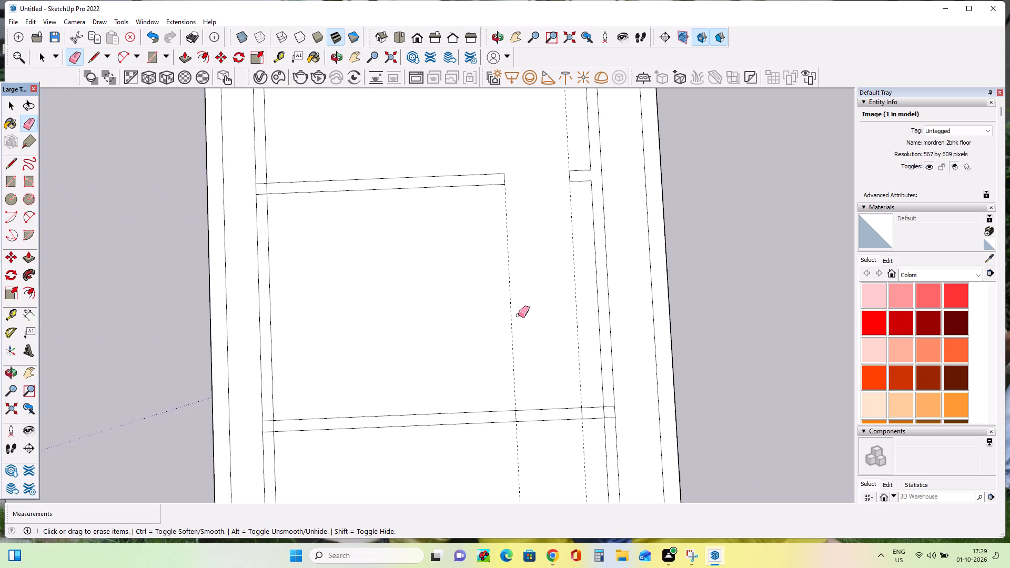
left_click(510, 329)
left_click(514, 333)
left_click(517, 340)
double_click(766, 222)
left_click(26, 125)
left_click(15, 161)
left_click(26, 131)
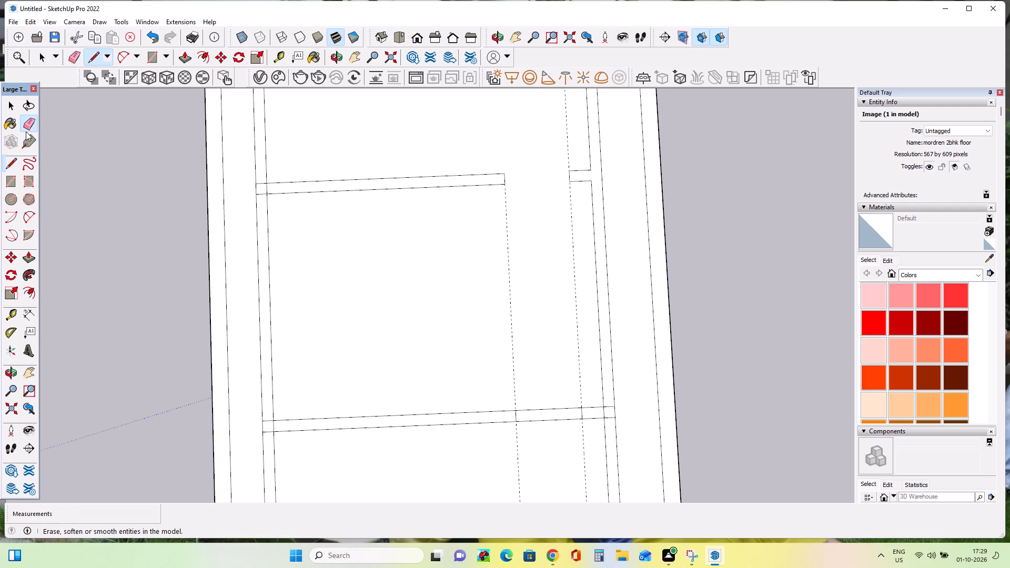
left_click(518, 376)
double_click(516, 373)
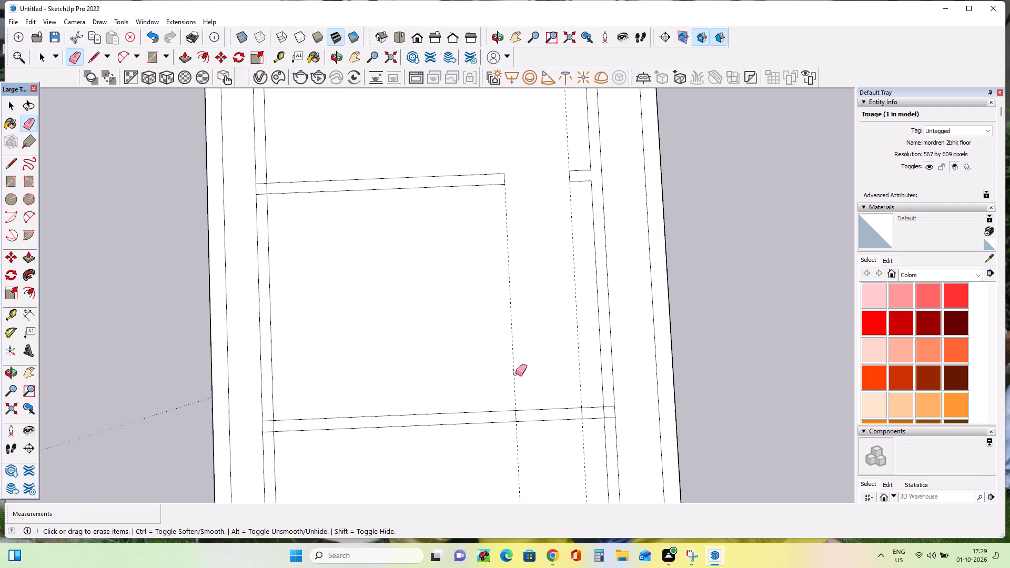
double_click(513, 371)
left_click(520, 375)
Erase the vertical guide running along the balcony door's right jamb.
scroll(520, 370, "down", 5)
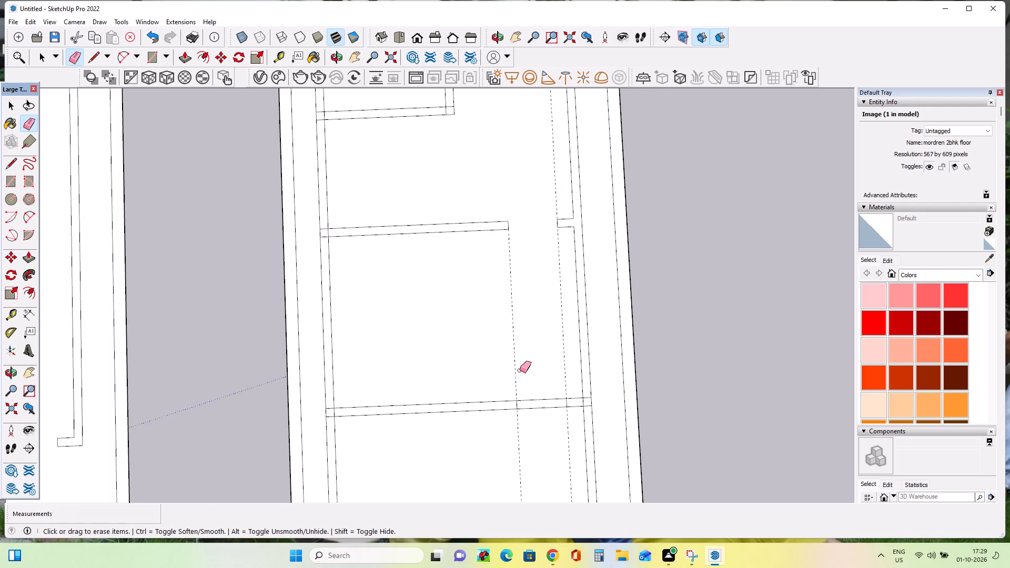
scroll(520, 370, "down", 4)
scroll(520, 371, "up", 6)
left_click(563, 377)
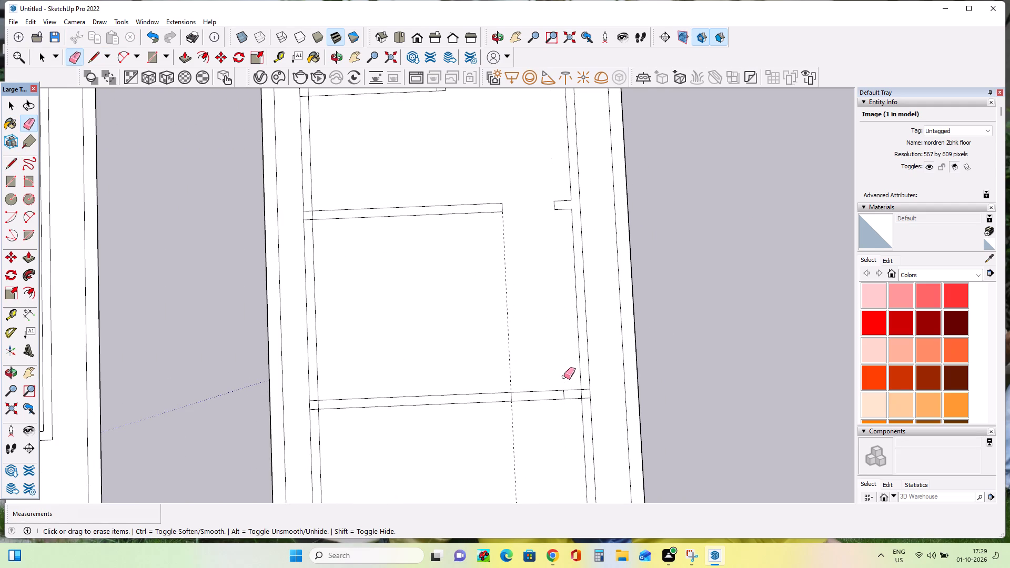
double_click(510, 372)
double_click(511, 373)
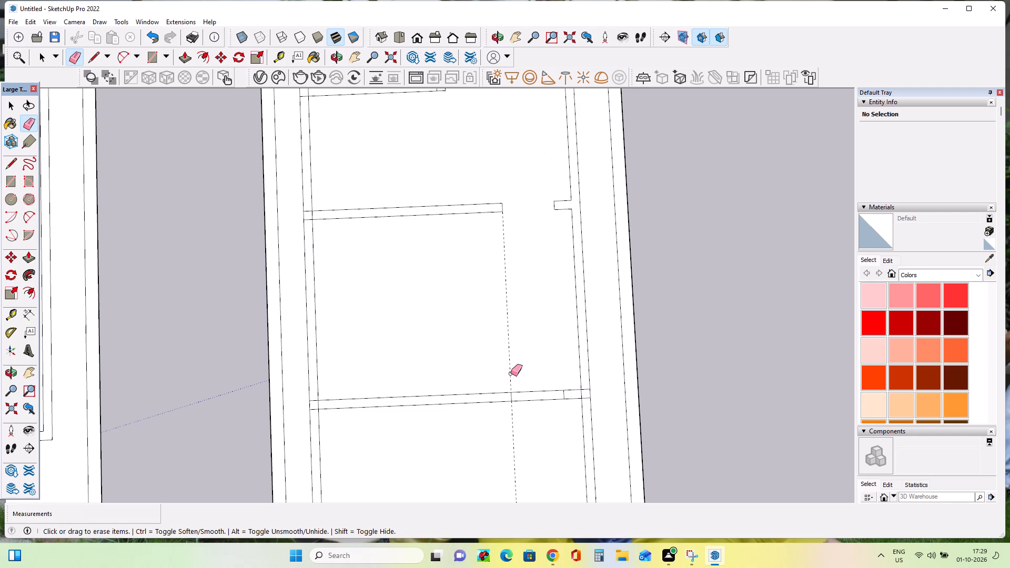
double_click(513, 377)
triple_click(511, 375)
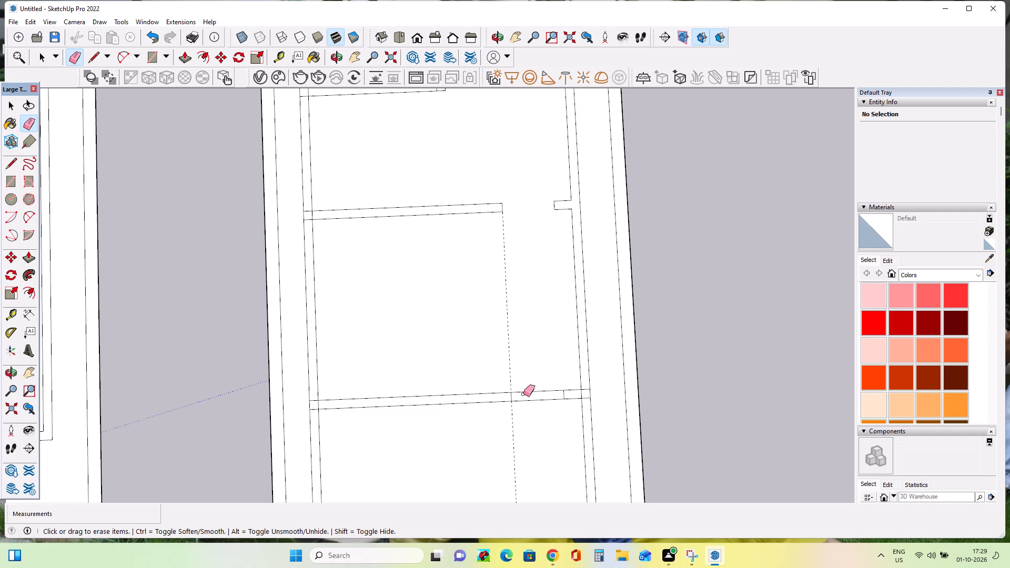
Erase both wall edges between the two jamb lines to open the balcony door.
left_click_drag(523, 394, 523, 410)
left_click(523, 410)
left_click_drag(528, 391, 530, 401)
left_click(530, 402)
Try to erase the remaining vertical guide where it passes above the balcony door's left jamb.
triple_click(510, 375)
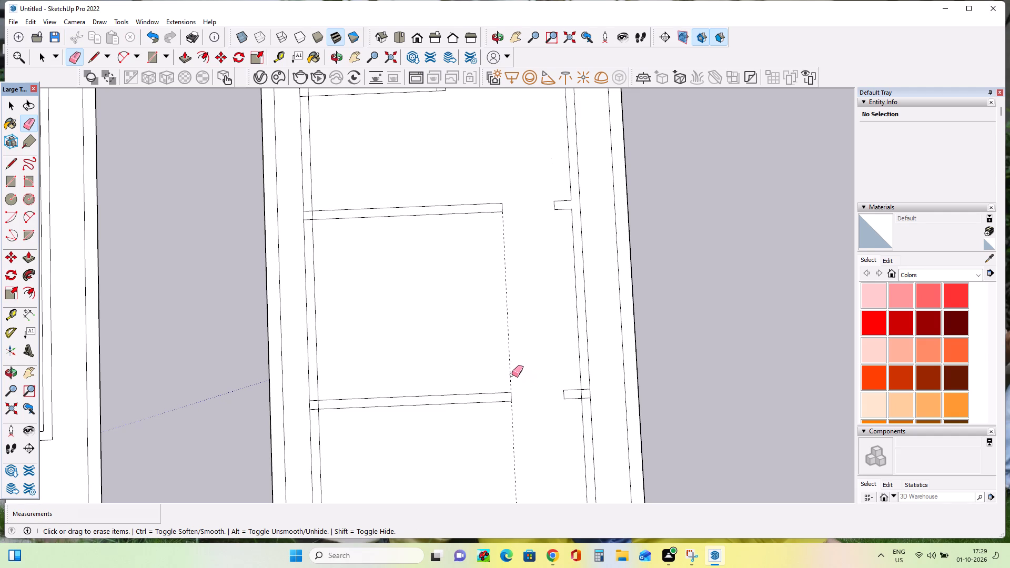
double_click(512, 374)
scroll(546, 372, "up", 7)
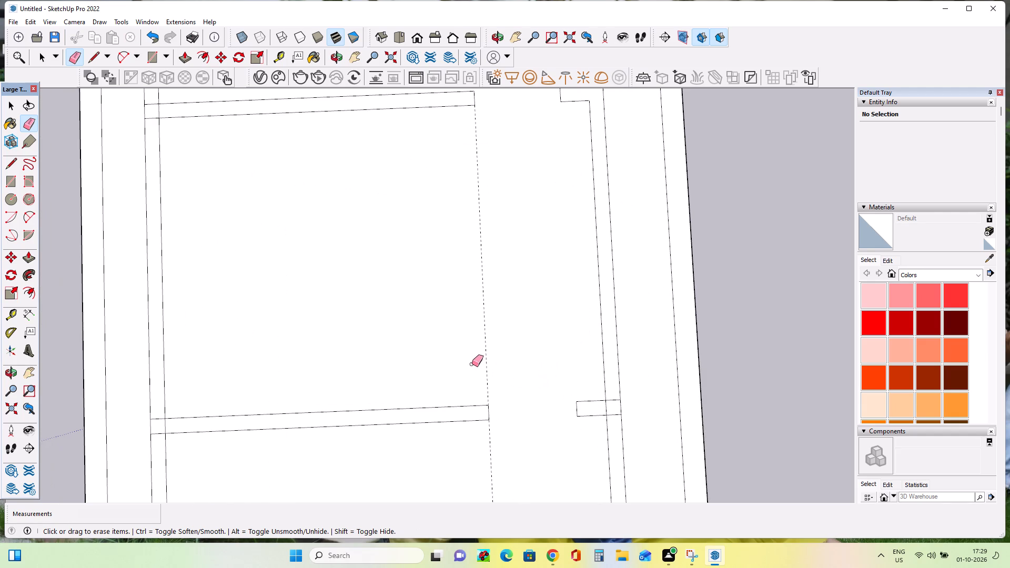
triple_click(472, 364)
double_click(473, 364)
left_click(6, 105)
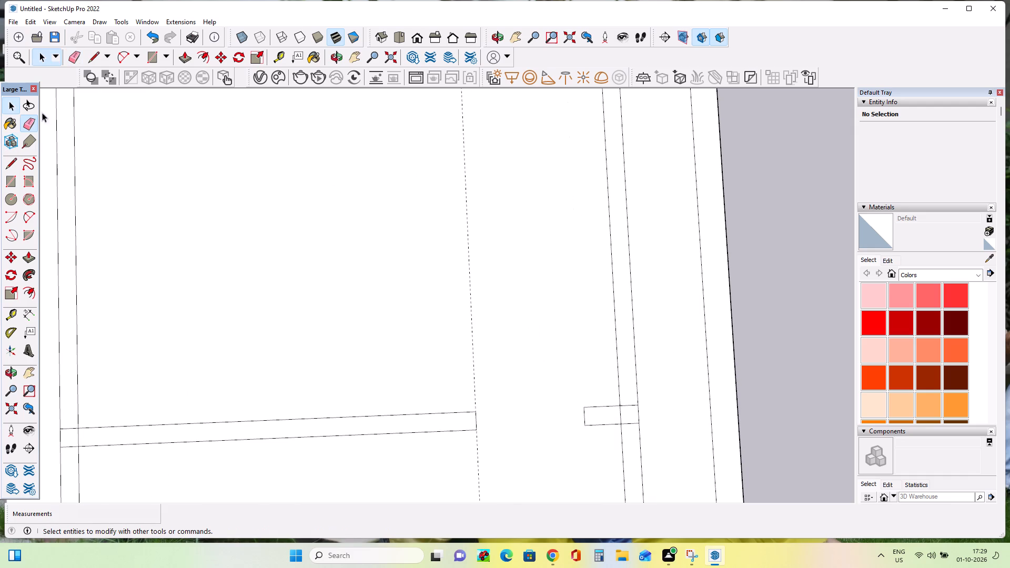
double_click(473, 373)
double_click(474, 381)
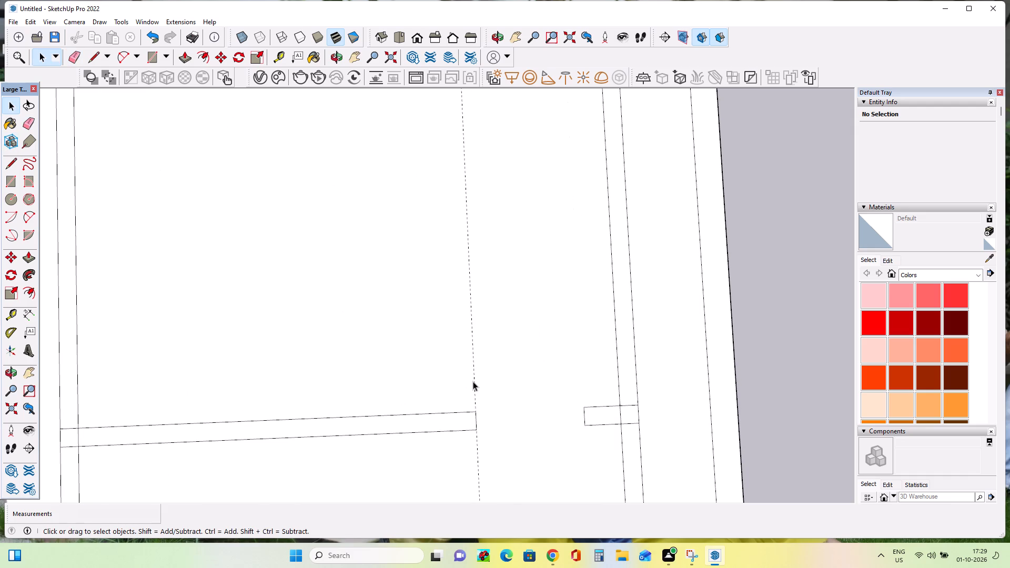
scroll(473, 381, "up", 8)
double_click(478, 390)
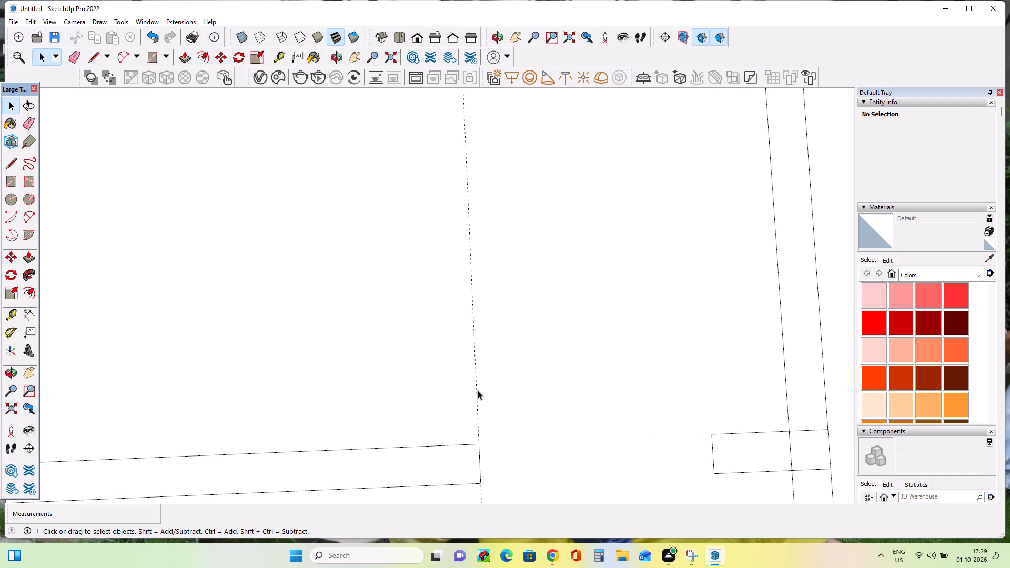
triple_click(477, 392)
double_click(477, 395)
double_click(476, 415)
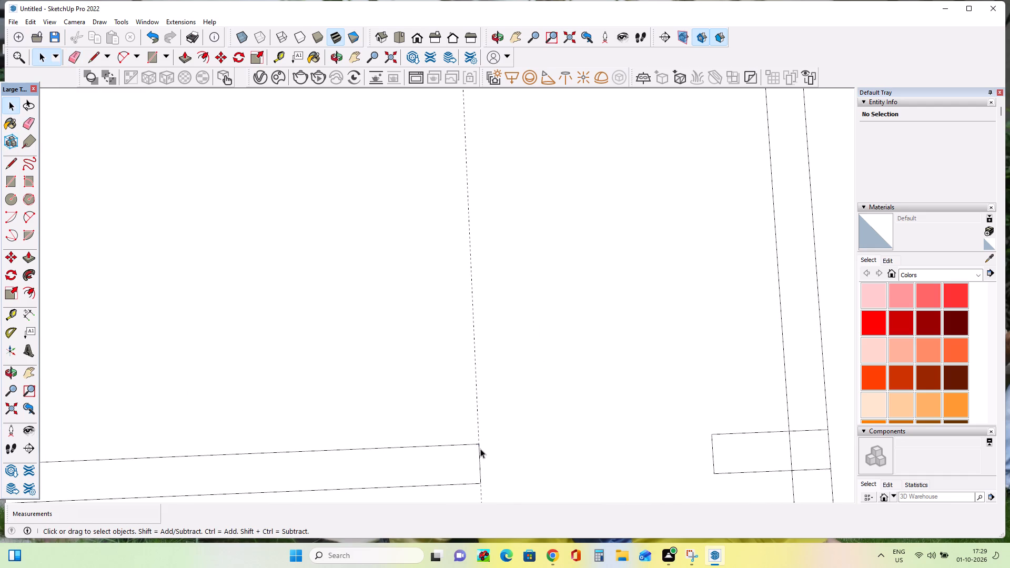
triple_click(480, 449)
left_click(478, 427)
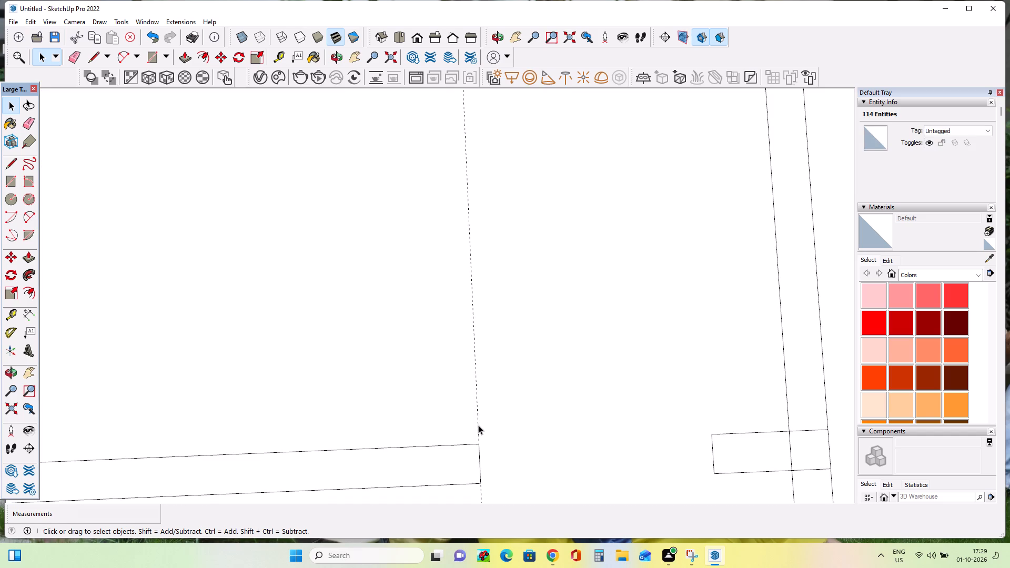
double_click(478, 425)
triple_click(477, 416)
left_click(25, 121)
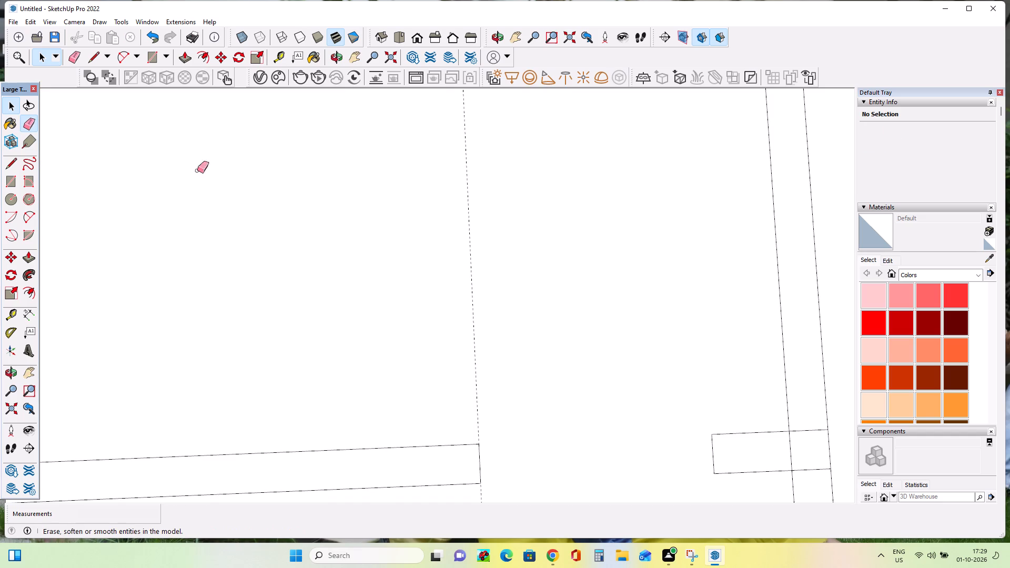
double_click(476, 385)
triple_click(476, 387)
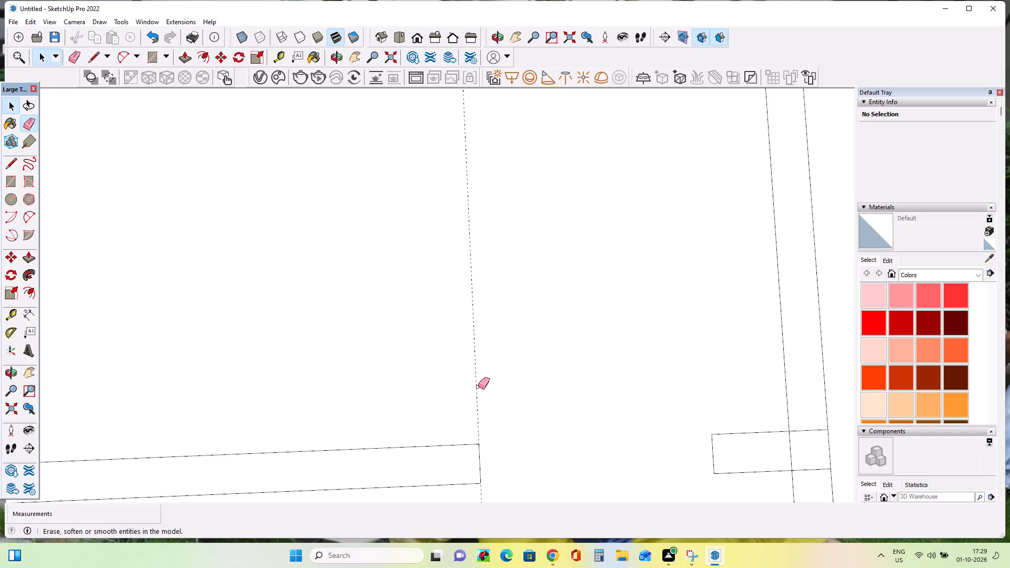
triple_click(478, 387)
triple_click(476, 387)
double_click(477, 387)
Erase the remaining left-jamb guide where it extends beyond the upper floor's front edge.
scroll(498, 412, "down", 9)
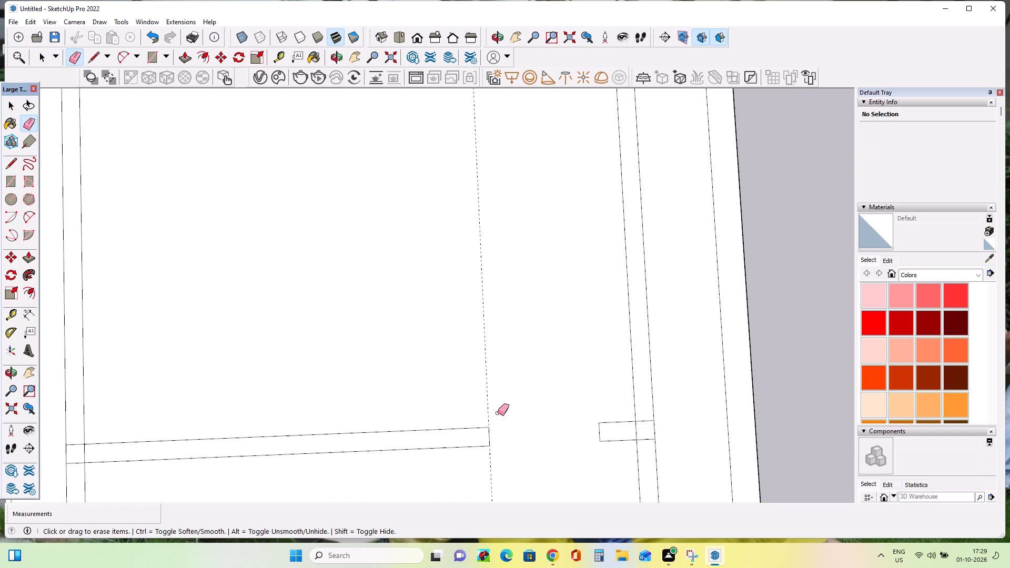
scroll(498, 413, "down", 9)
middle_click_drag(510, 489, 553, 255)
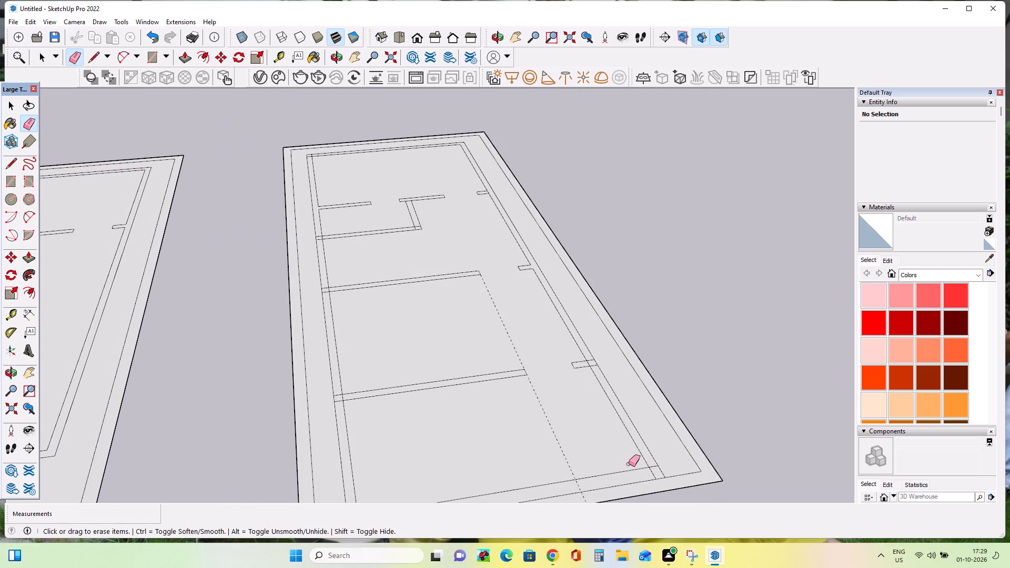
middle_click_drag(625, 480, 707, 393)
left_click(704, 365)
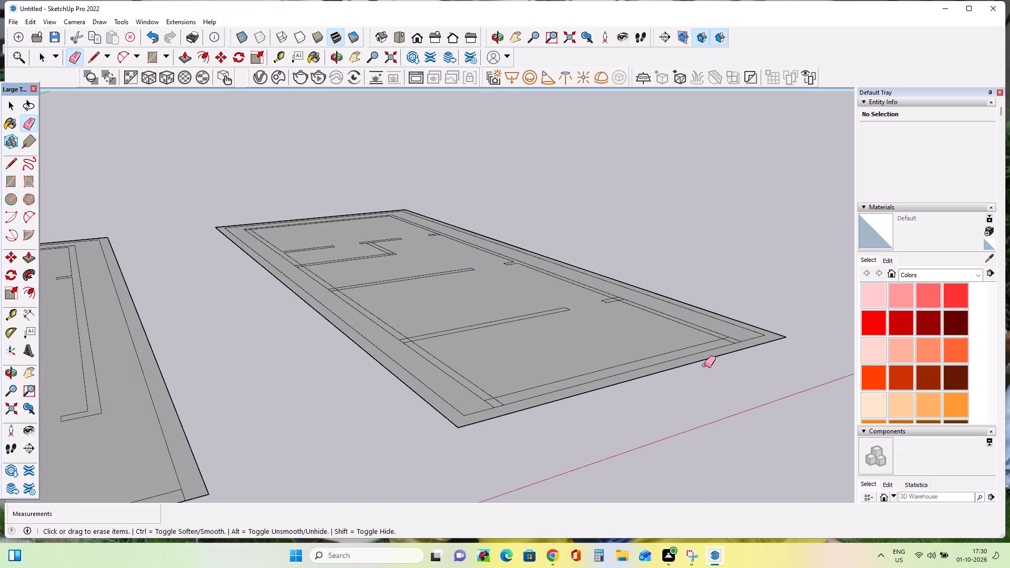
Erase the overlapping lines where the short wall stub beside the balcony door meets the right-hand wall.
middle_click_drag(703, 382, 613, 555)
scroll(560, 406, "up", 4)
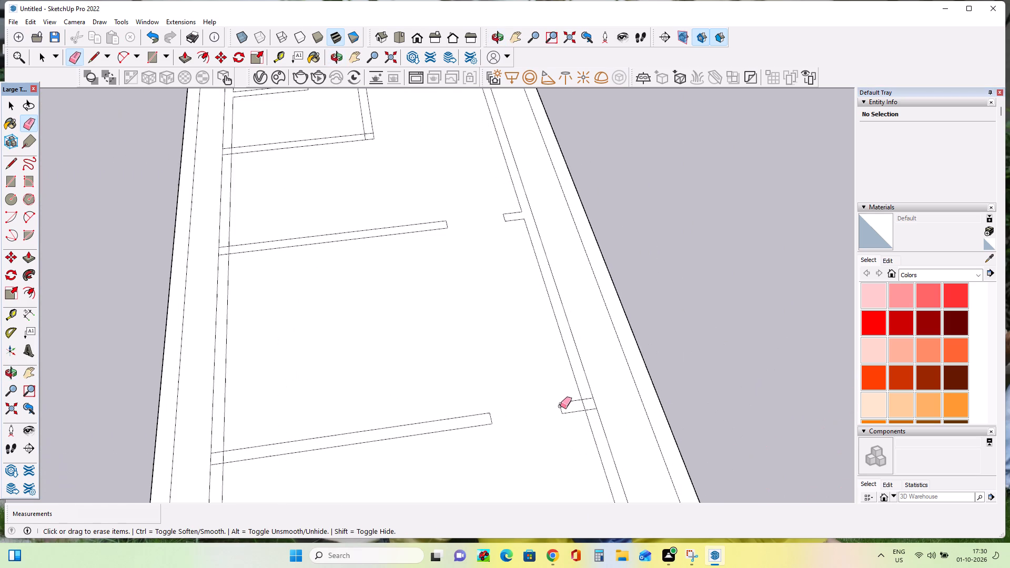
middle_click_drag(560, 407, 564, 495)
scroll(578, 425, "up", 8)
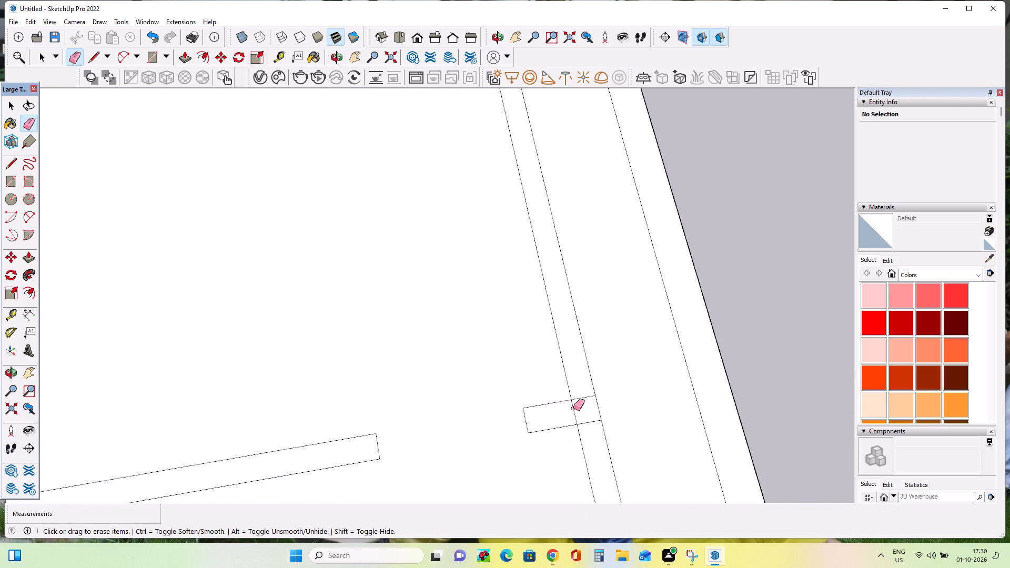
left_click(573, 411)
double_click(581, 399)
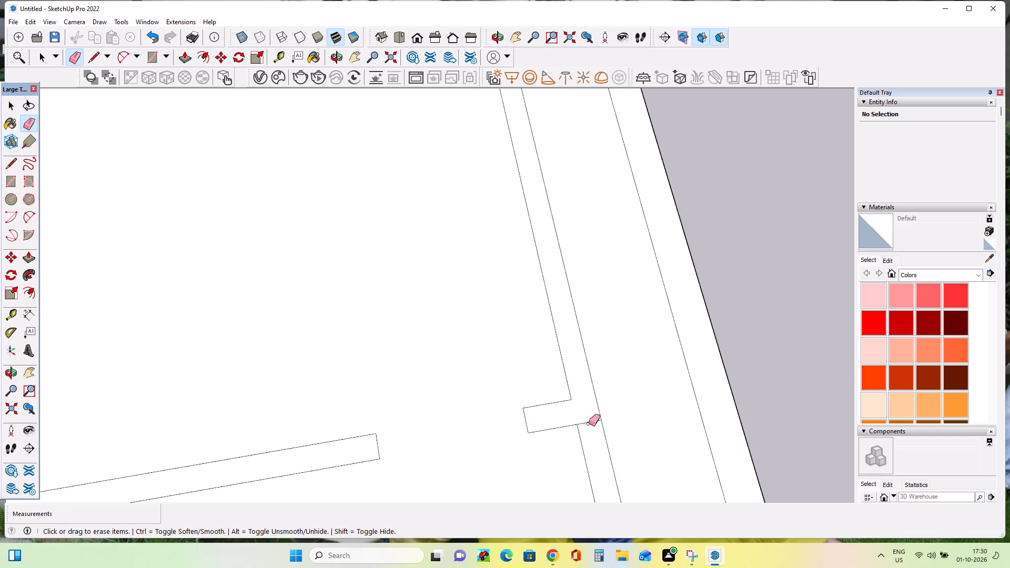
double_click(589, 423)
Erase the overlapping lines where the wall containing the home theatre door meets the left-hand wall.
scroll(600, 448, "down", 12)
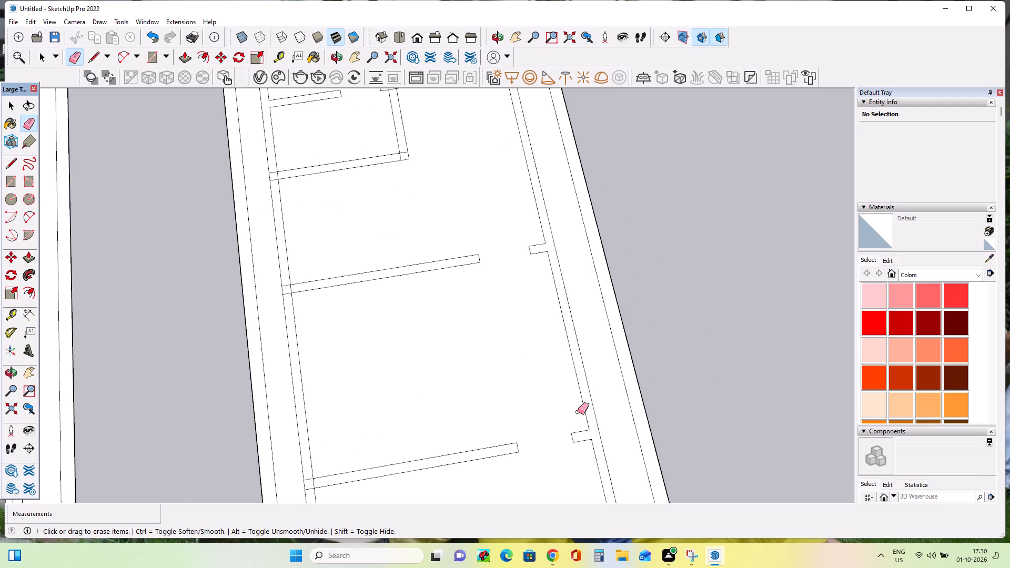
scroll(307, 303, "up", 9)
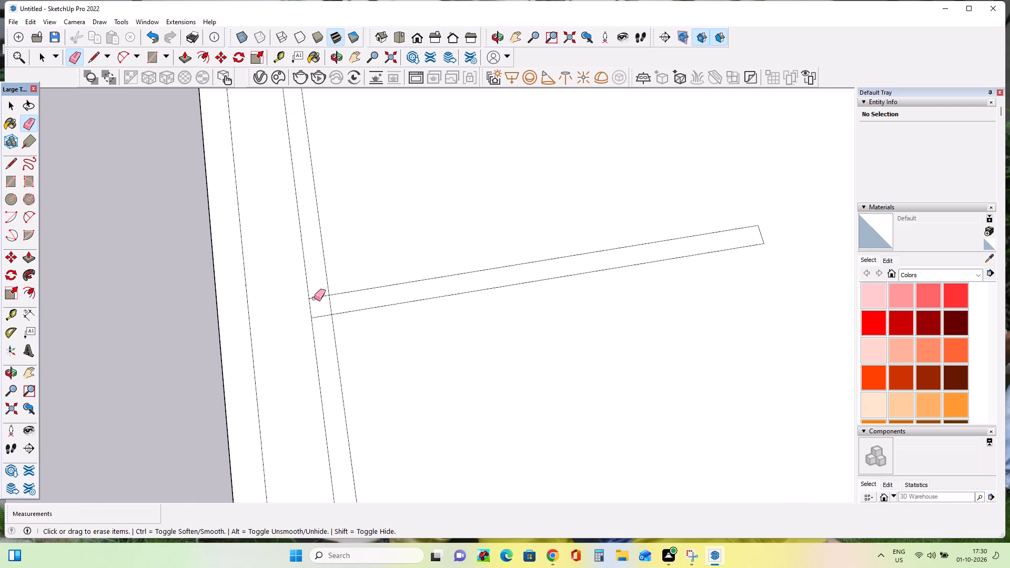
double_click(319, 296)
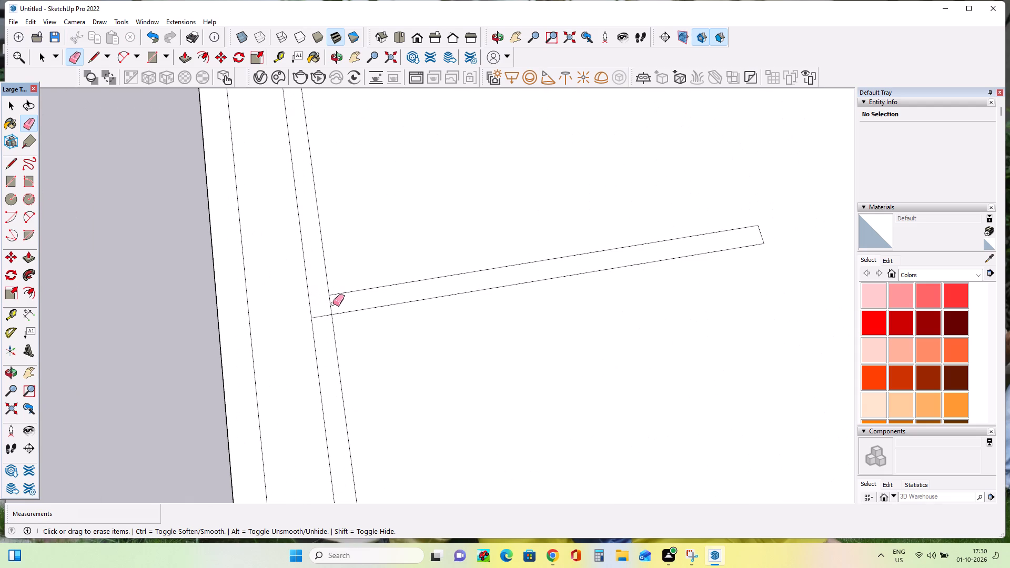
double_click(329, 301)
left_click(326, 315)
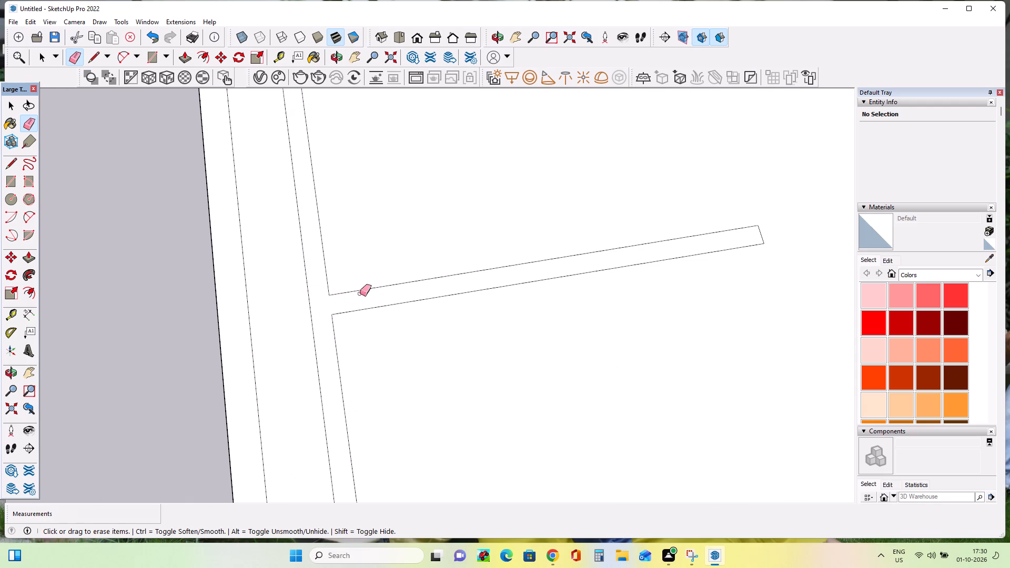
Erase the overlapping lines at the toilet's lower outer corner and where its lower wall meets the left-hand wall.
scroll(385, 287, "down", 10)
scroll(373, 159, "up", 7)
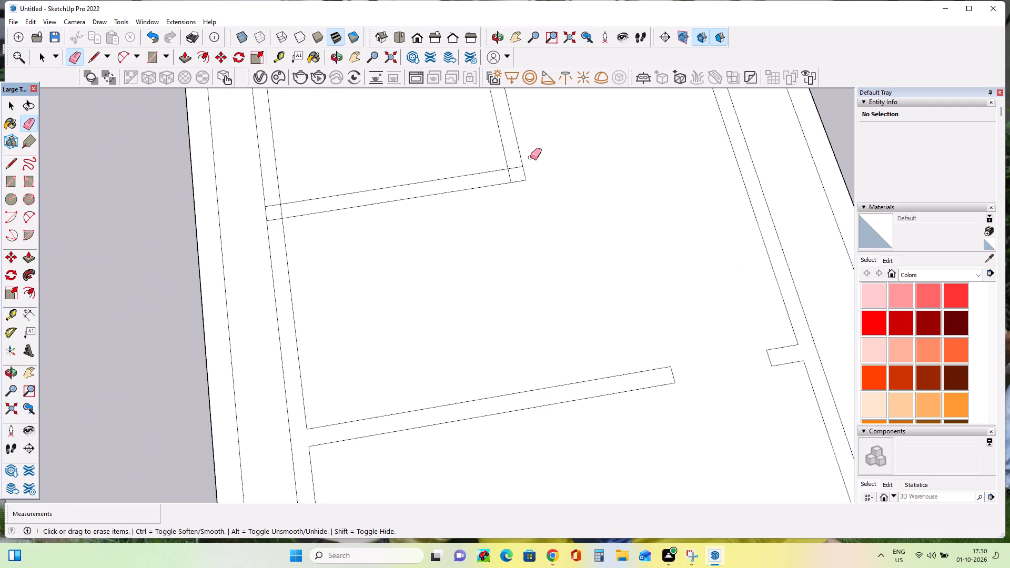
left_click(516, 168)
left_click(509, 175)
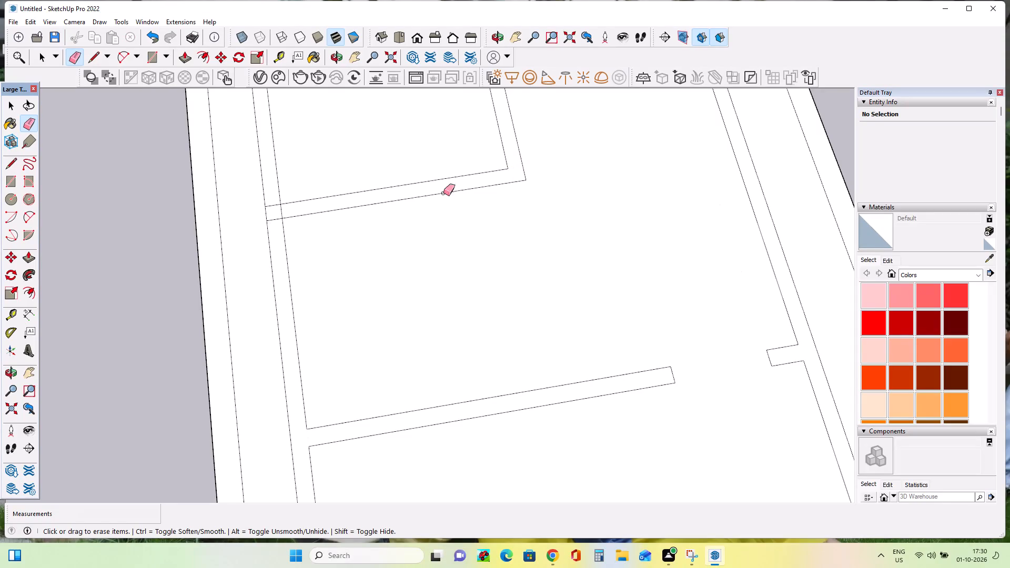
left_click(281, 214)
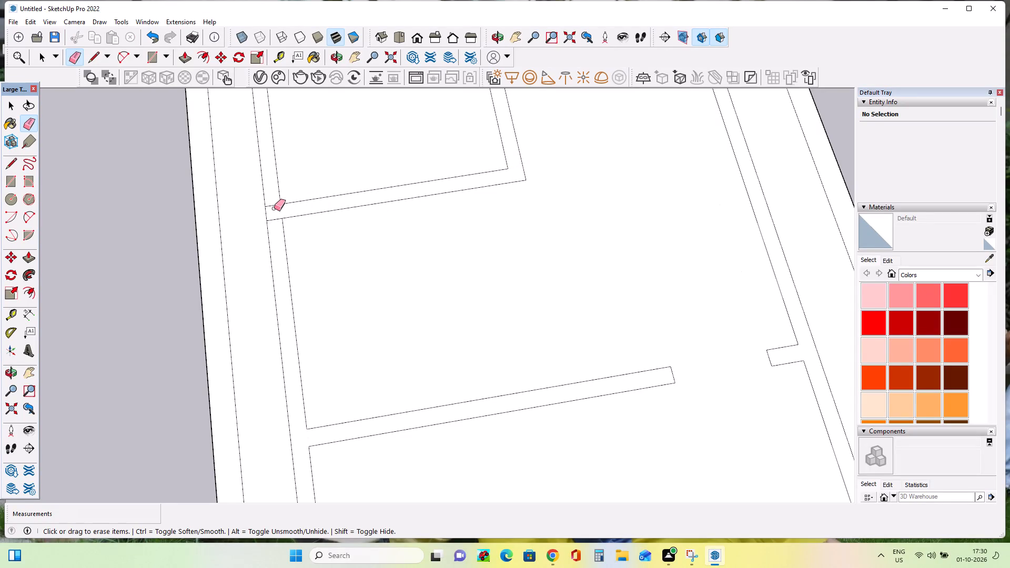
left_click(271, 206)
double_click(273, 219)
Erase the overlapping lines where the upper floor's bedroom wall pieces meet the right-hand wall and the toilet's side wall.
scroll(320, 384, "down", 12)
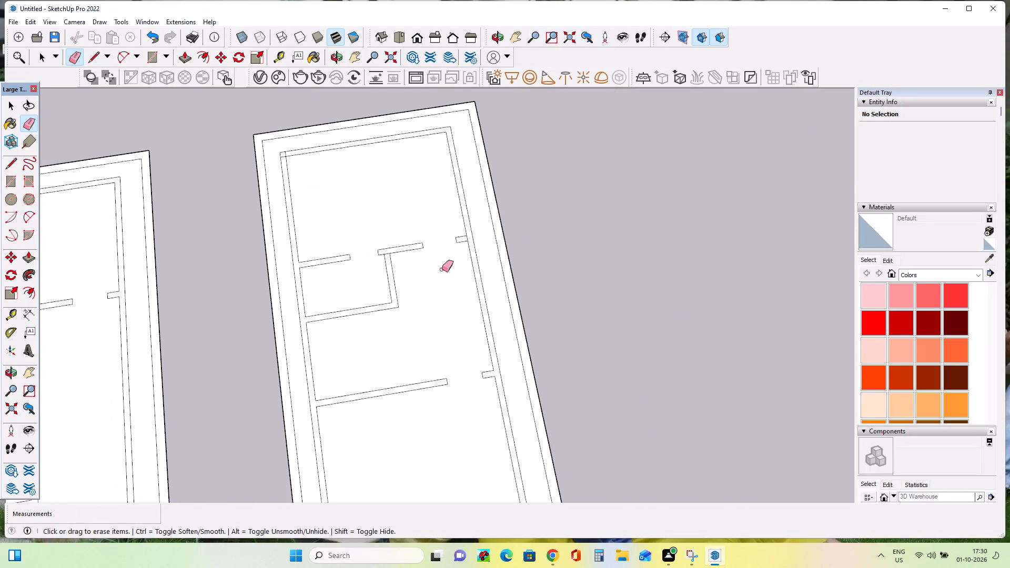
scroll(438, 229, "up", 8)
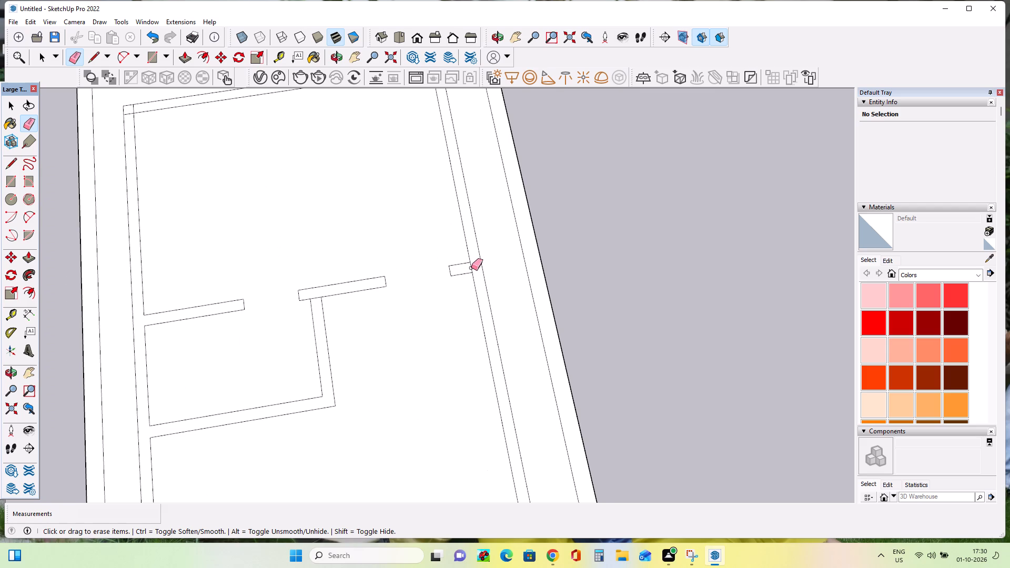
left_click(472, 268)
left_click(302, 305)
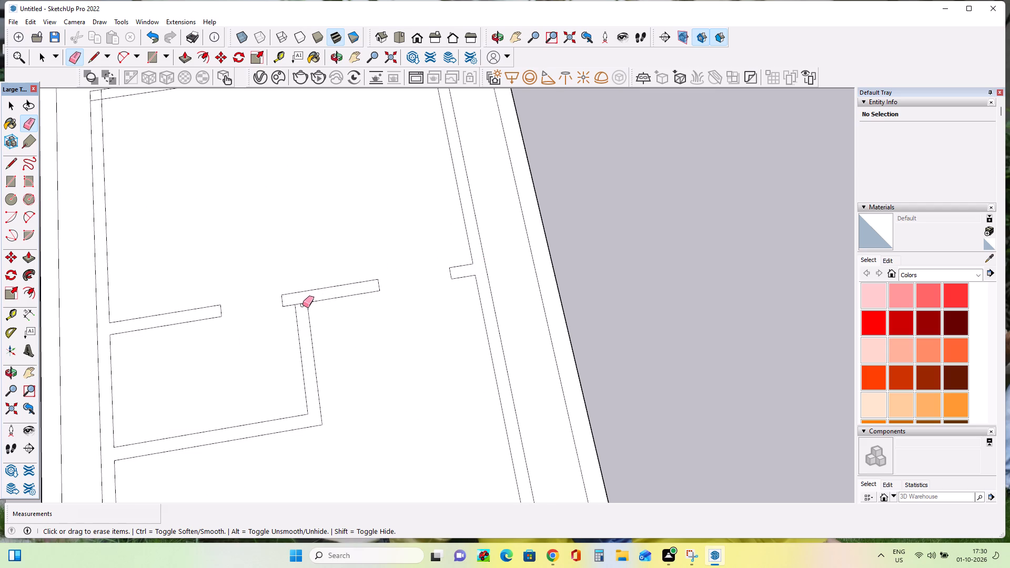
double_click(303, 303)
Erase the overlapping lines inside the wall corner where the upper floor's rear wall meets the left-hand wall.
scroll(450, 279, "down", 8)
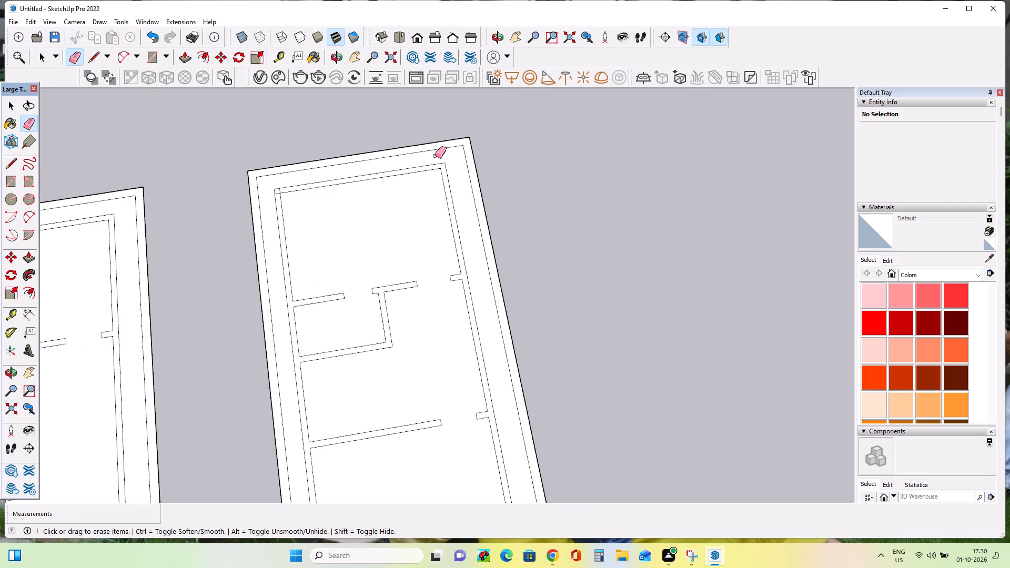
scroll(427, 166, "up", 4)
scroll(245, 181, "up", 8)
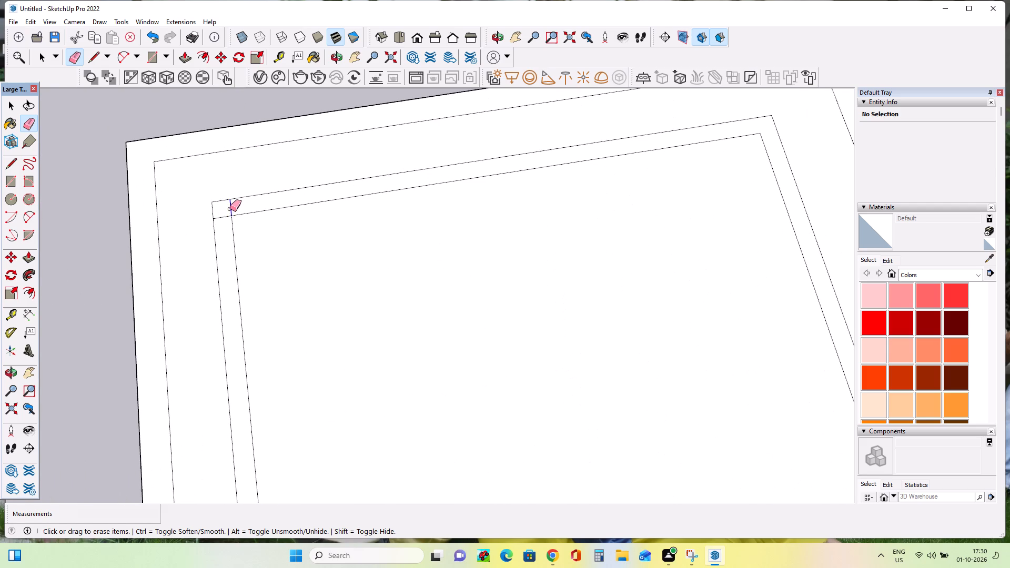
double_click(230, 209)
left_click(222, 217)
Erase the overlapping lines where the wall between the home theatre and balcony meets the left-hand wall.
scroll(319, 202, "down", 12)
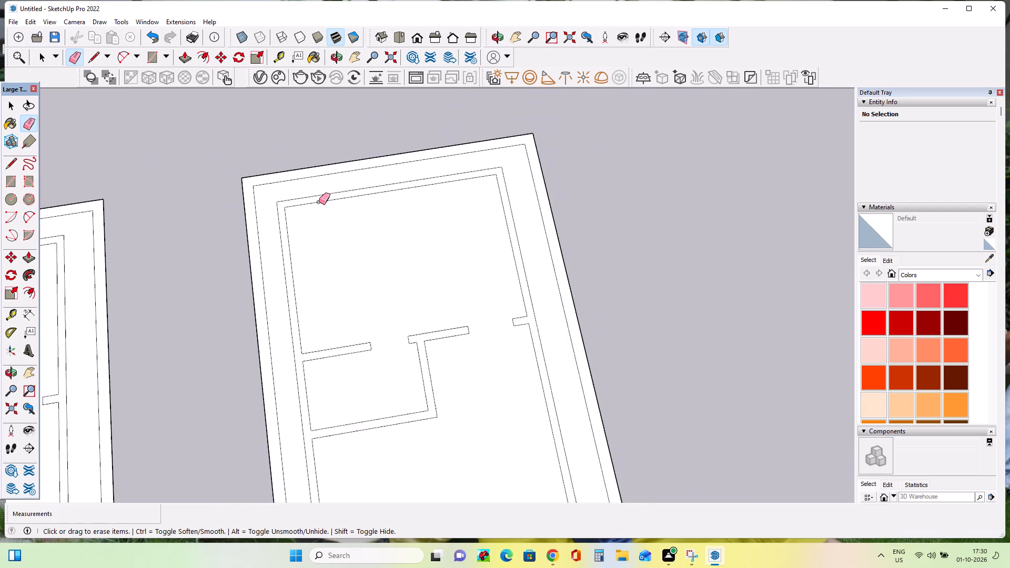
scroll(319, 202, "down", 6)
scroll(337, 262, "down", 5)
scroll(344, 410, "up", 12)
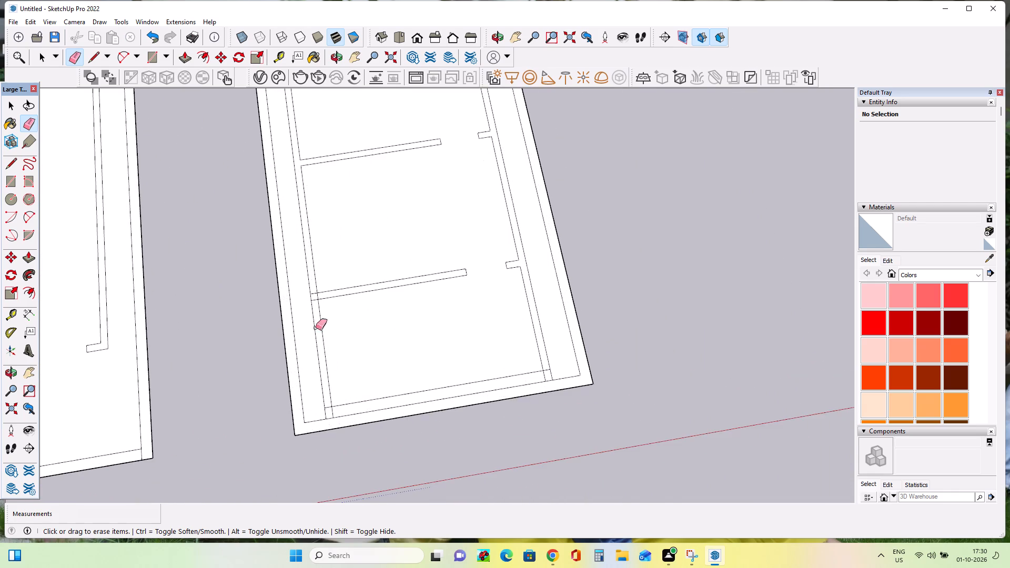
scroll(297, 280, "up", 9)
left_click(323, 286)
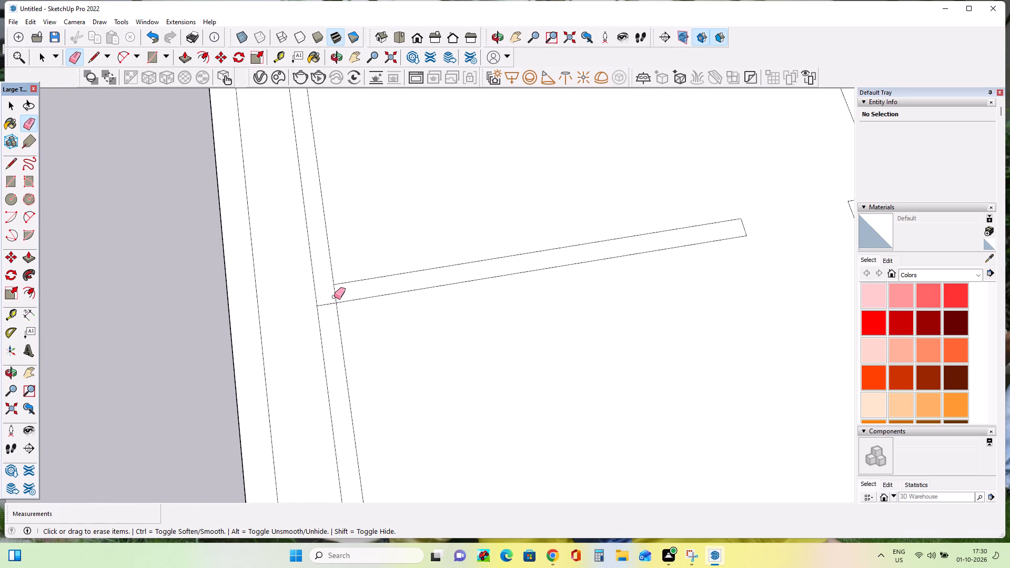
double_click(334, 297)
left_click(327, 305)
Move the reference image about 84' 7" along the red axis so it sits beside the upper floor plan.
scroll(330, 302, "down", 13)
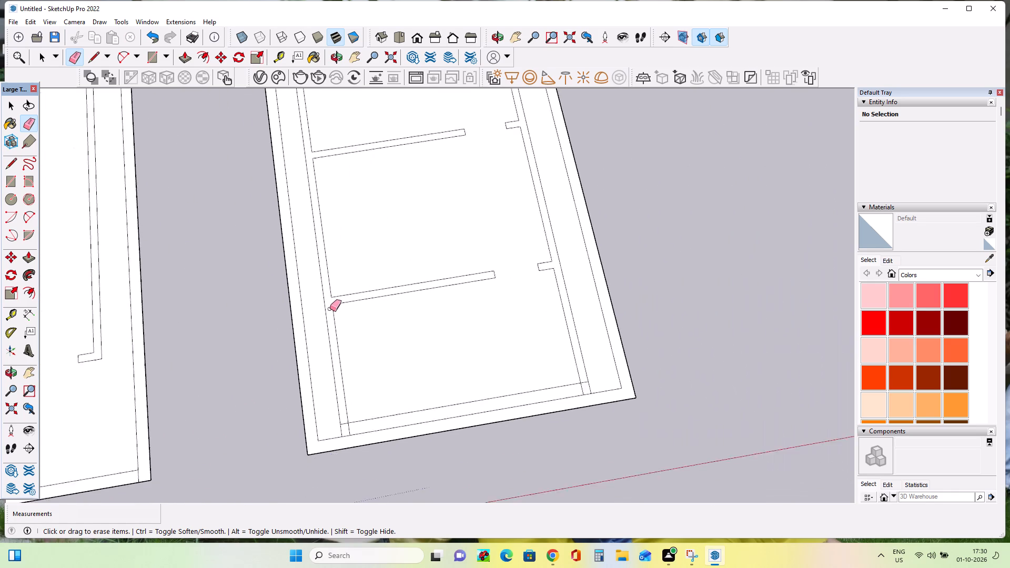
scroll(330, 309, "down", 2)
scroll(363, 402, "up", 6)
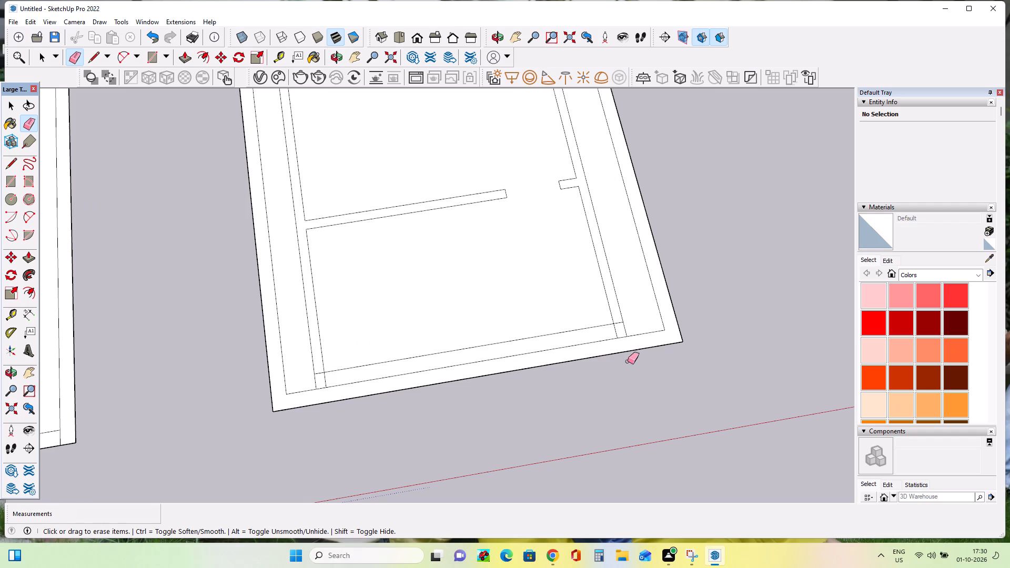
scroll(384, 348, "down", 4)
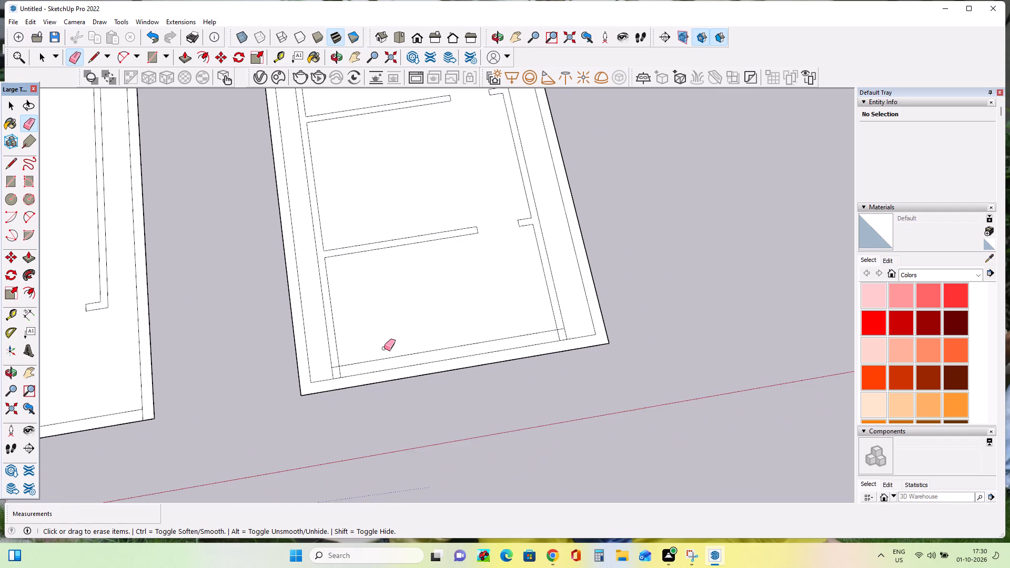
scroll(384, 348, "down", 13)
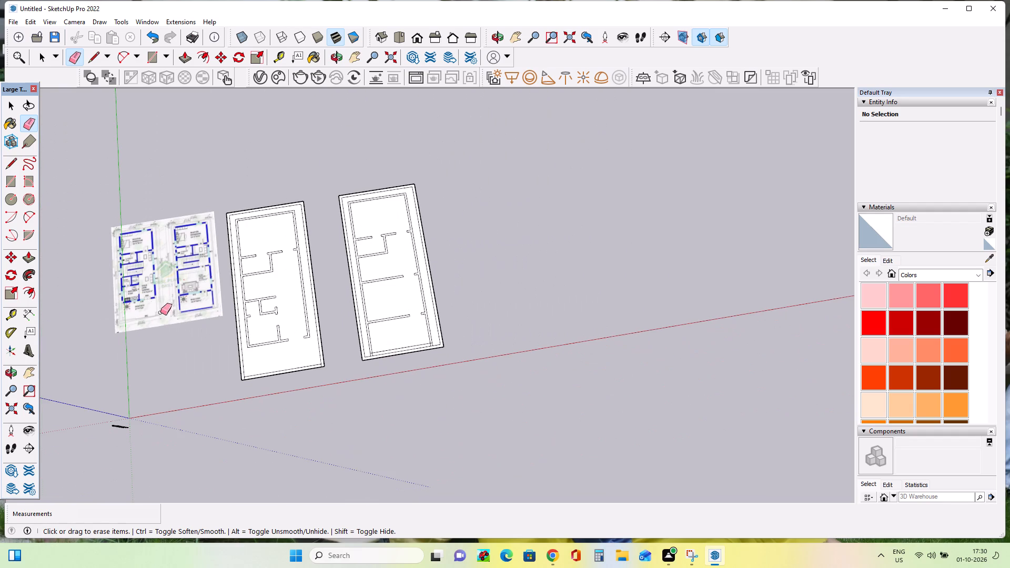
double_click(15, 257)
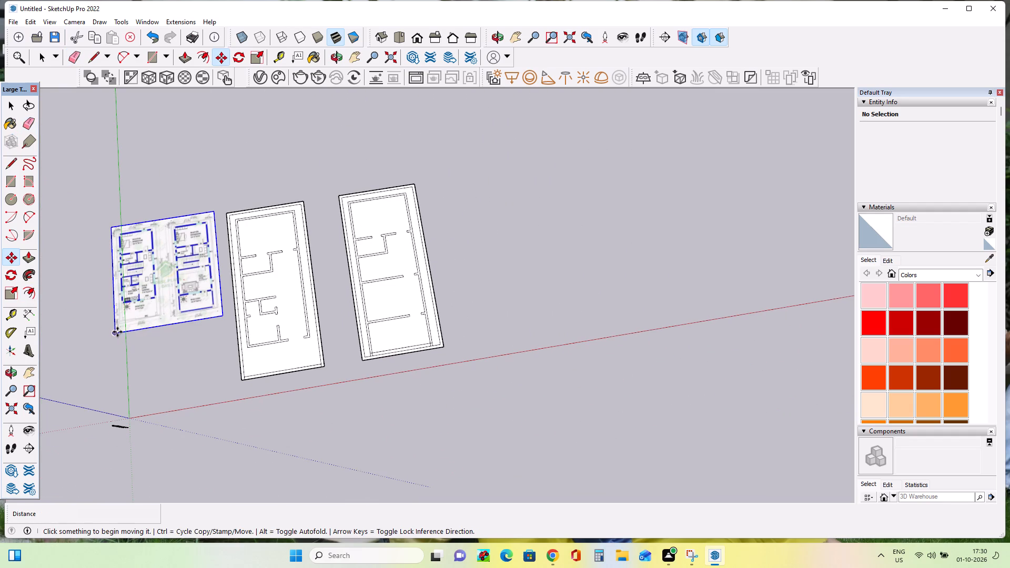
left_click(117, 332)
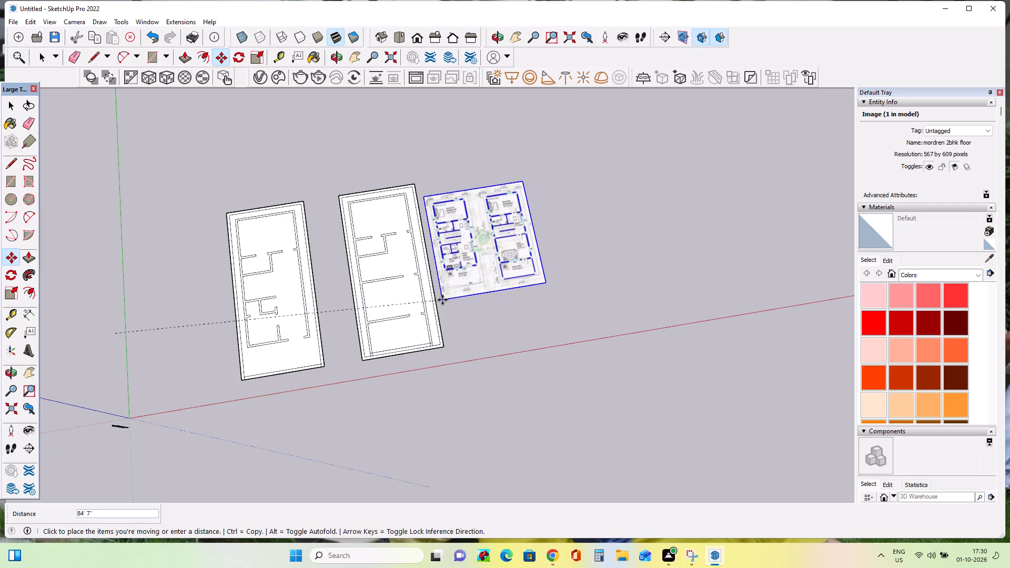
double_click(442, 300)
Draw a 16' line along the balcony's front strip, between the outer lines of the upper floor's left-hand and right-hand walls.
scroll(485, 294, "up", 9)
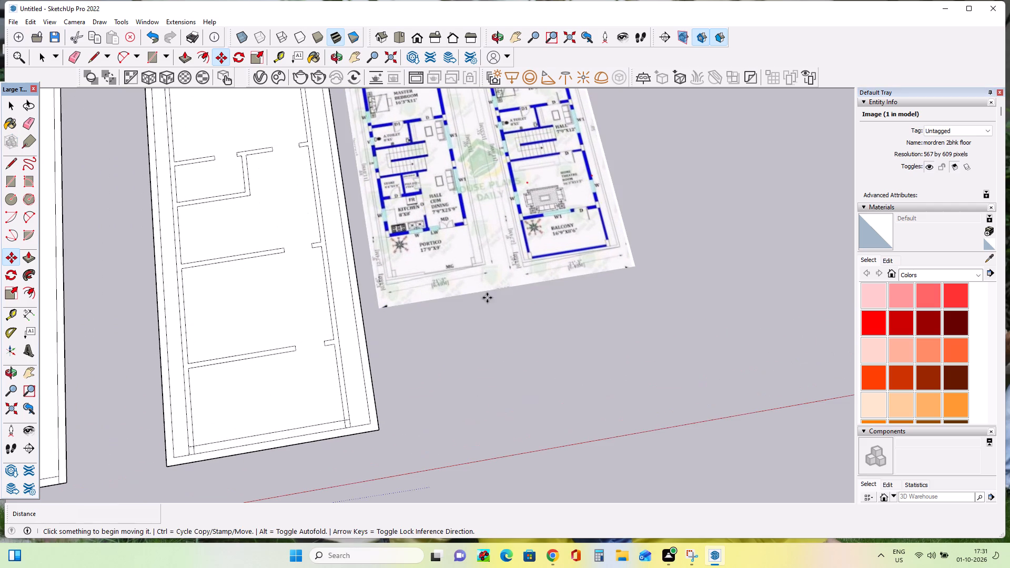
scroll(579, 238, "up", 8)
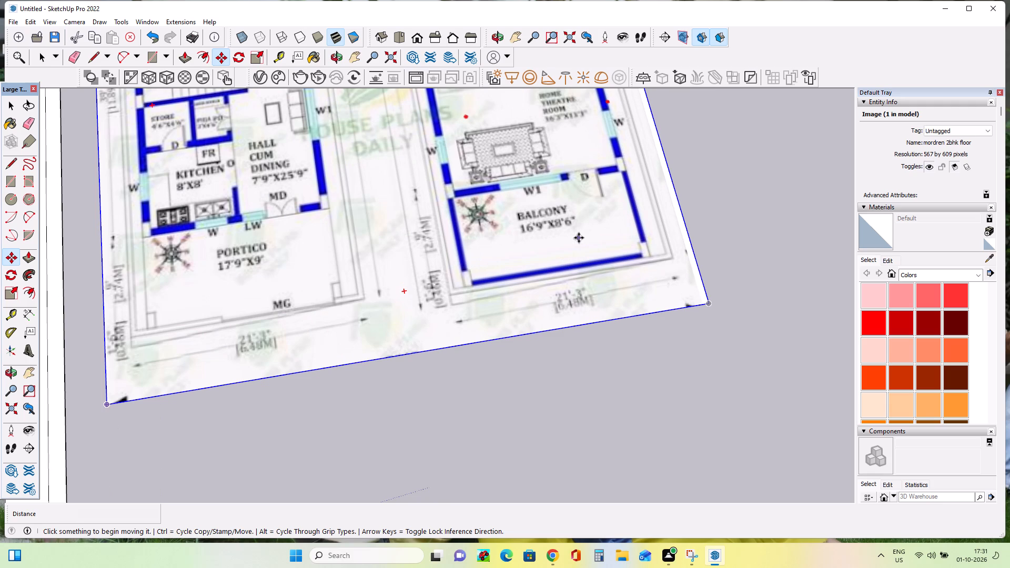
scroll(579, 238, "down", 13)
scroll(398, 376, "up", 4)
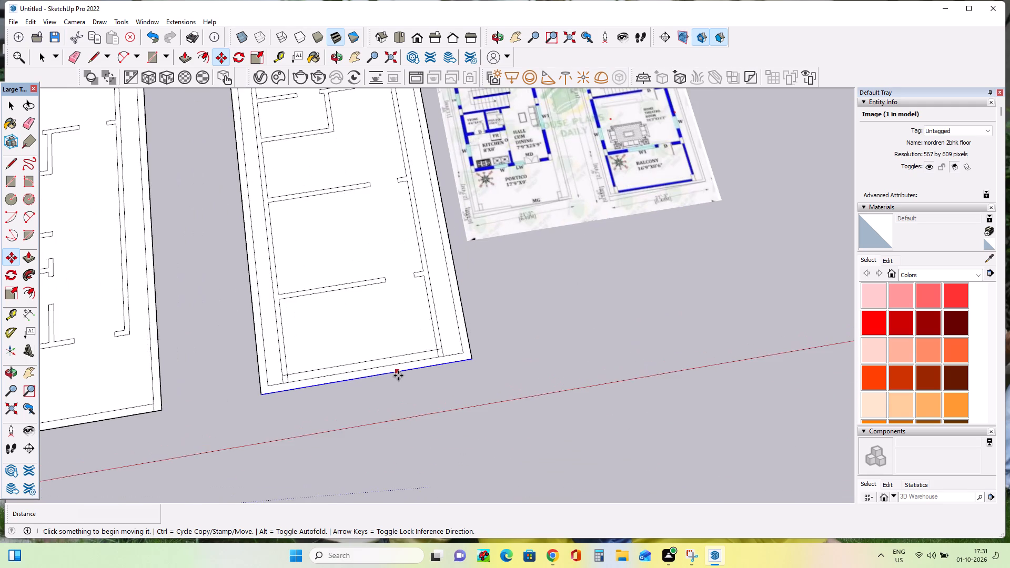
scroll(398, 376, "up", 2)
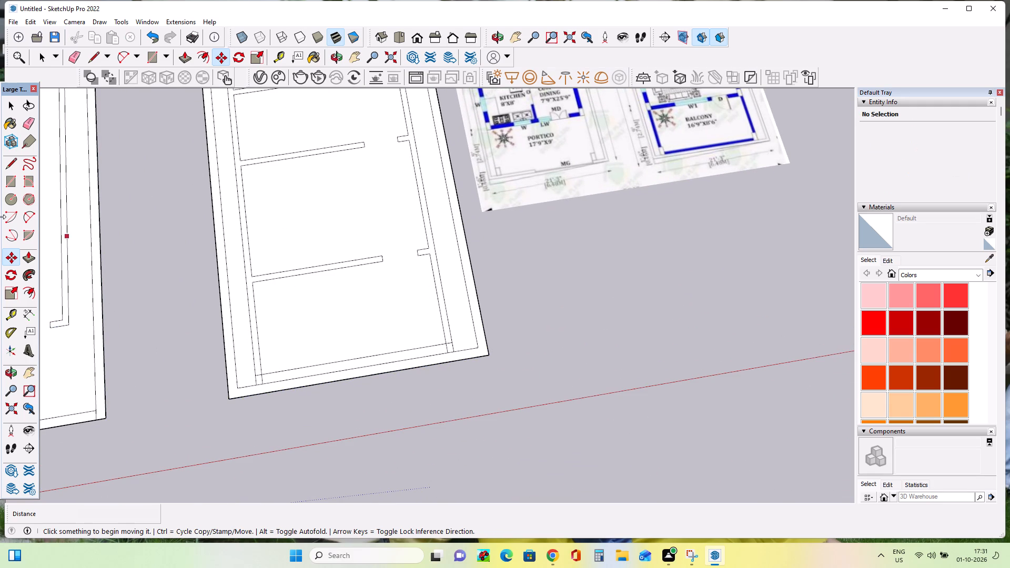
left_click(9, 160)
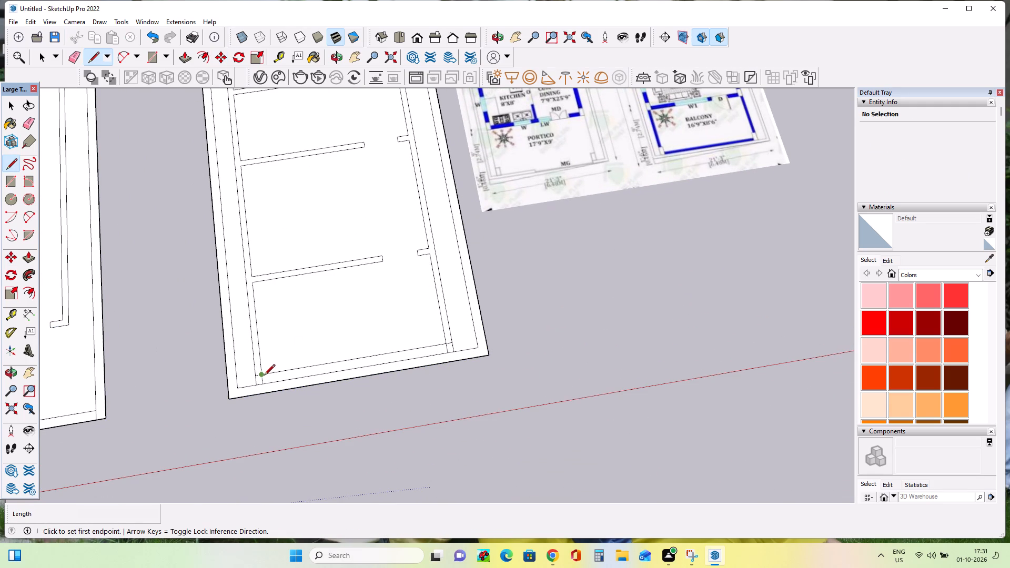
scroll(264, 381, "up", 9)
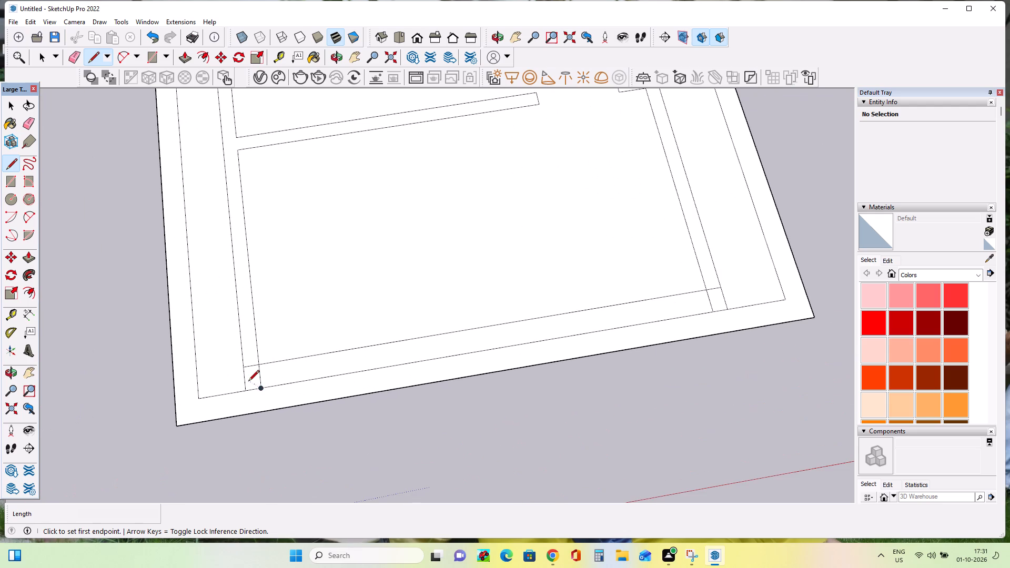
scroll(243, 385, "up", 10)
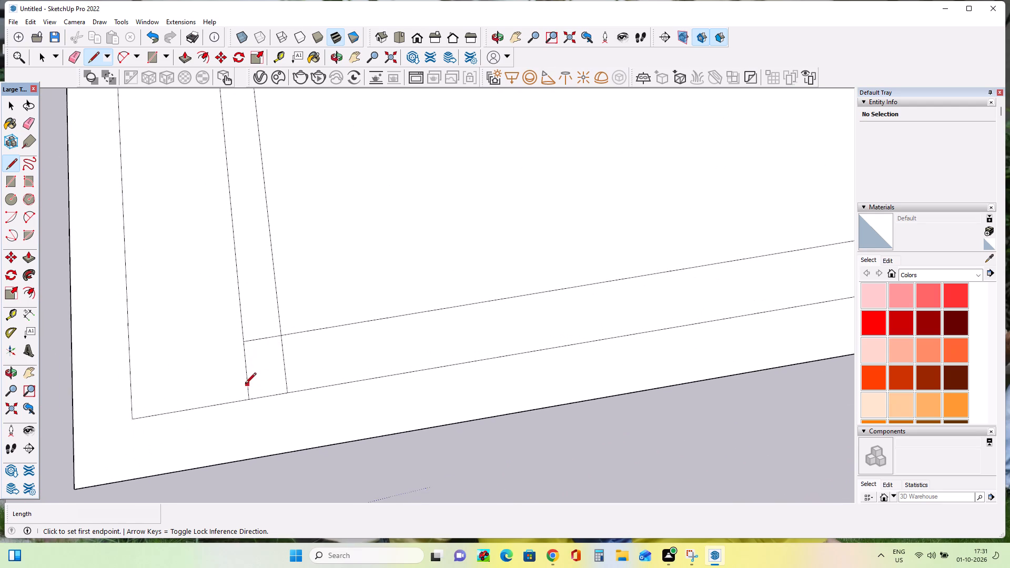
left_click(245, 384)
scroll(515, 331, "down", 15)
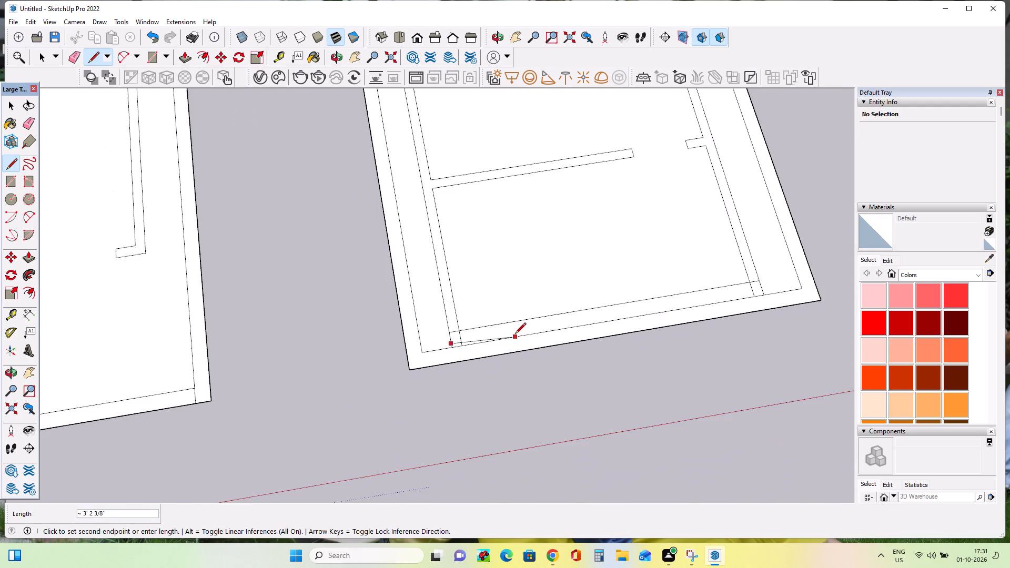
scroll(515, 334, "down", 5)
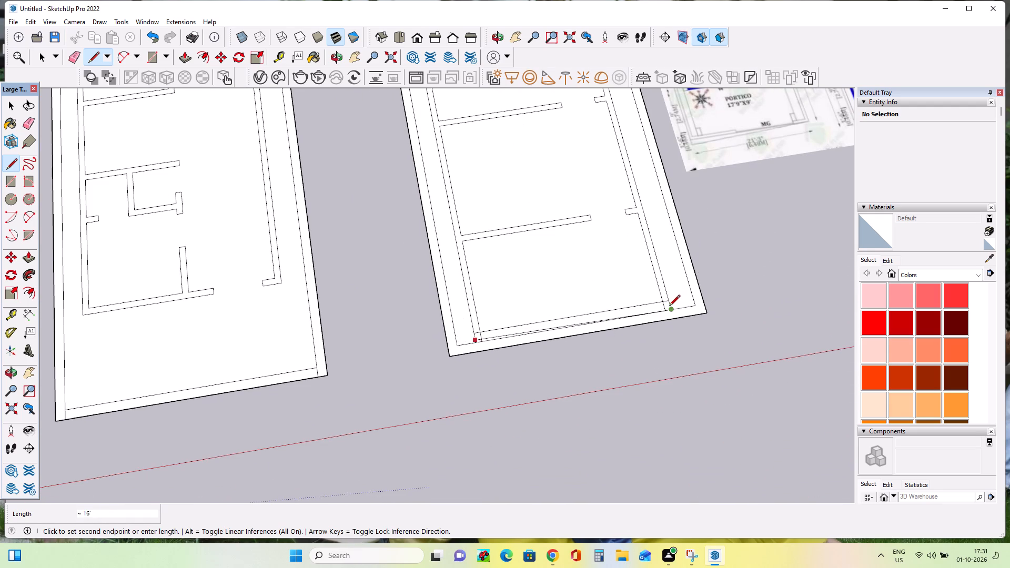
scroll(669, 307, "up", 8)
left_click(671, 304)
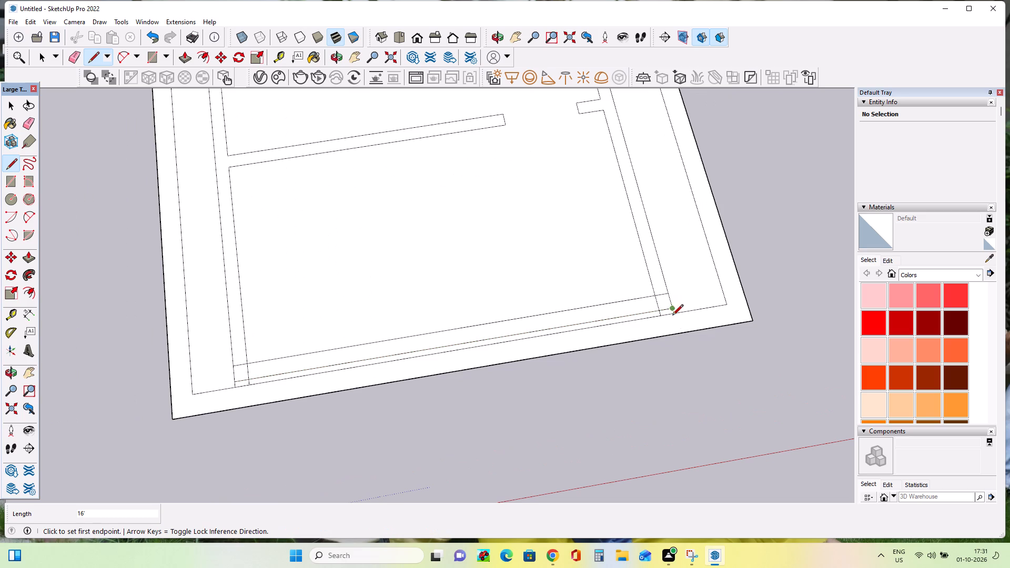
Draw a 19' 6" line across the ground floor's portico, parallel to and just inside the front boundary line.
scroll(685, 328, "down", 17)
scroll(470, 390, "up", 8)
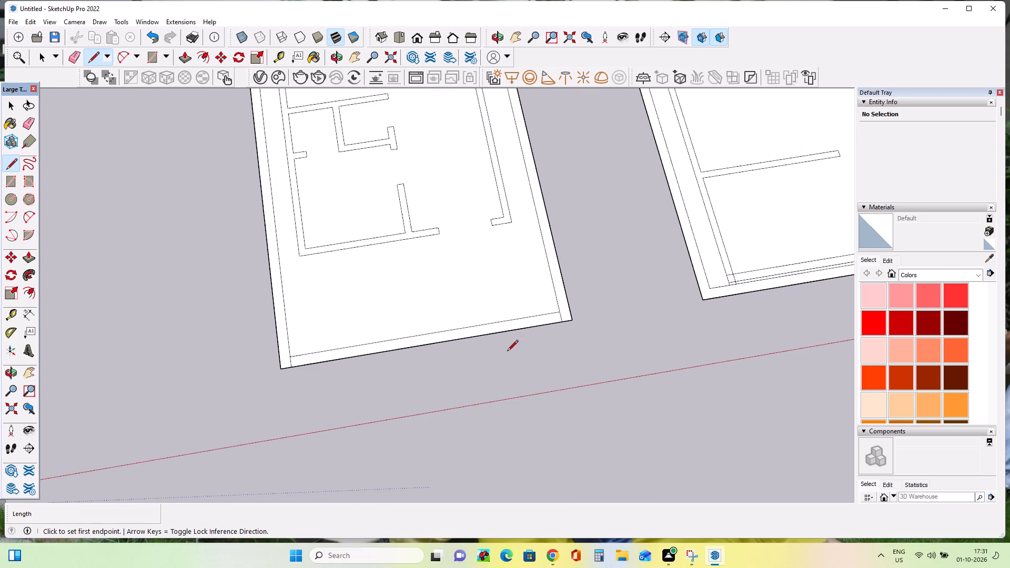
scroll(554, 309, "up", 2)
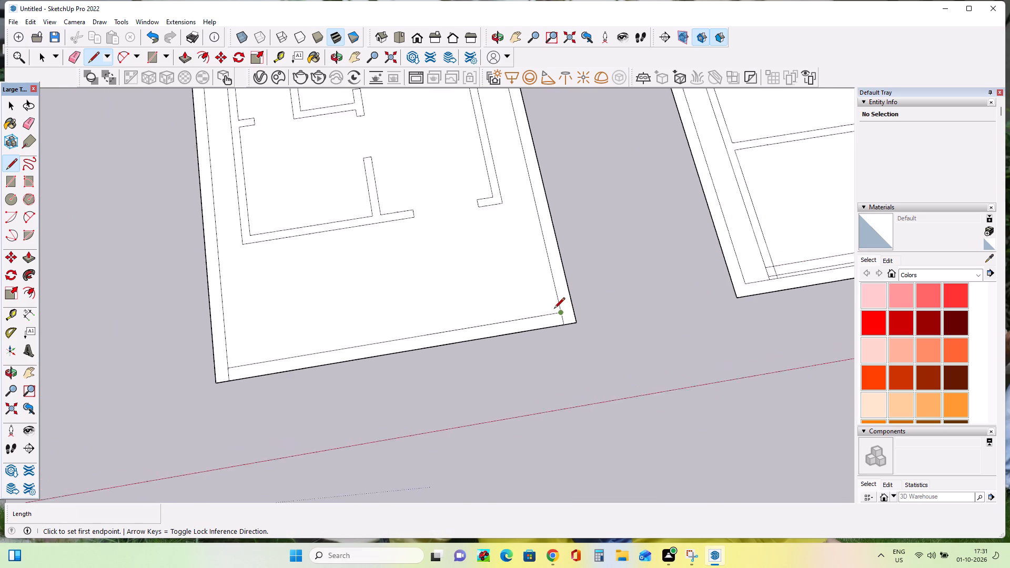
scroll(554, 309, "up", 8)
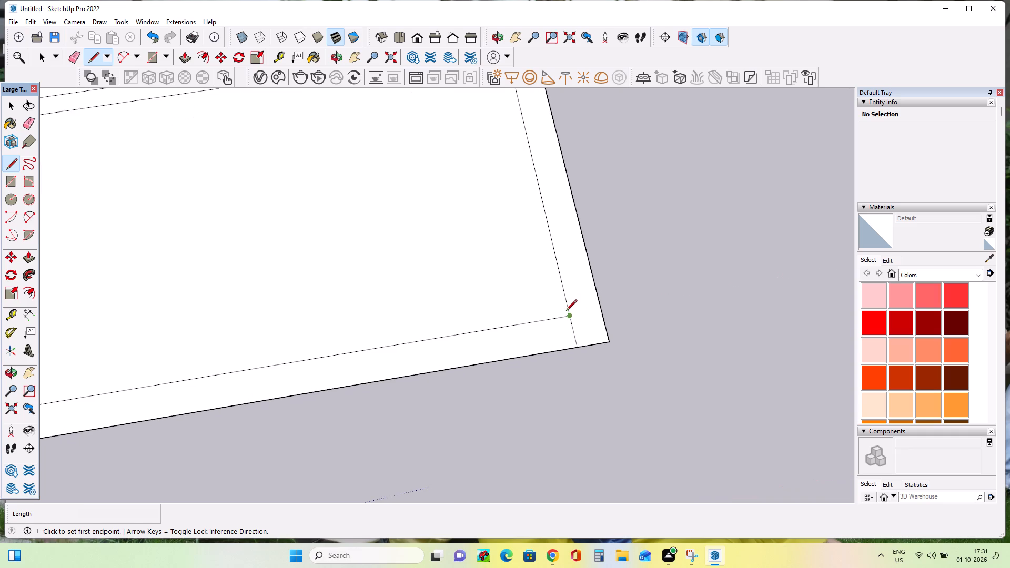
scroll(566, 311, "up", 1)
left_click(566, 306)
scroll(443, 326, "down", 11)
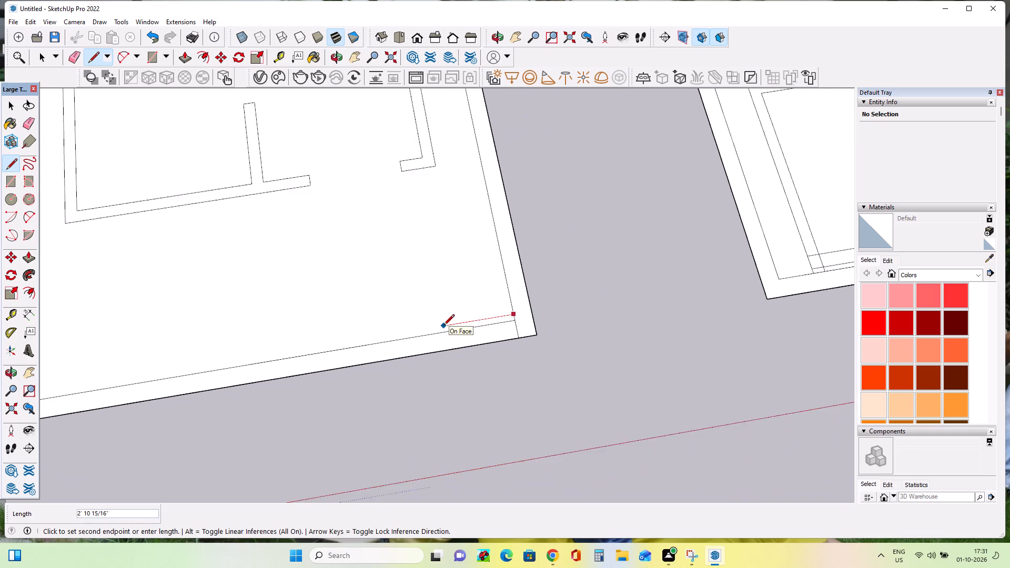
scroll(443, 326, "down", 3)
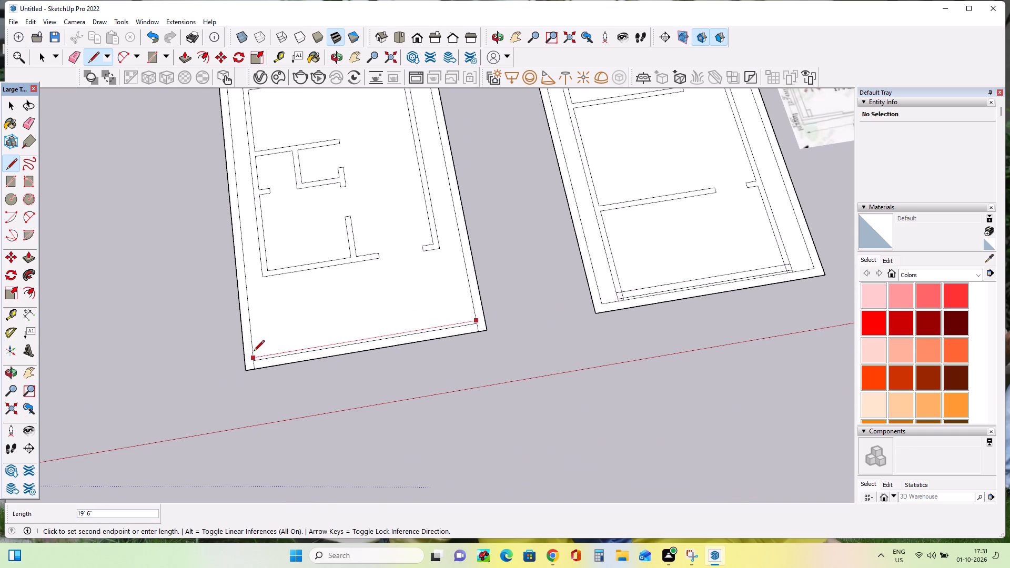
double_click(254, 352)
Extrude the ground floor's wall outline up 9' with Push/Pull.
scroll(375, 357, "up", 4)
scroll(375, 357, "down", 5)
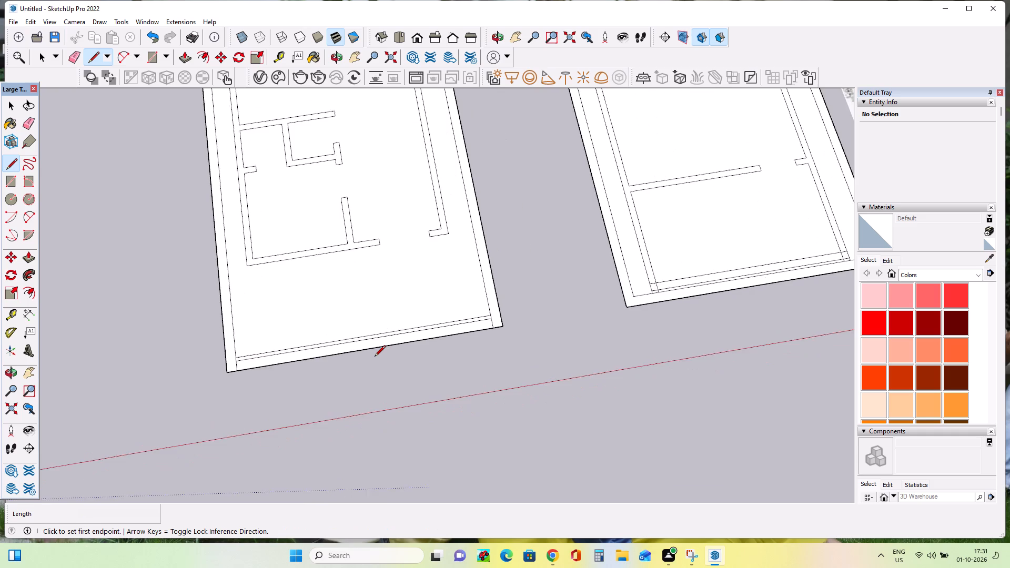
scroll(375, 357, "down", 10)
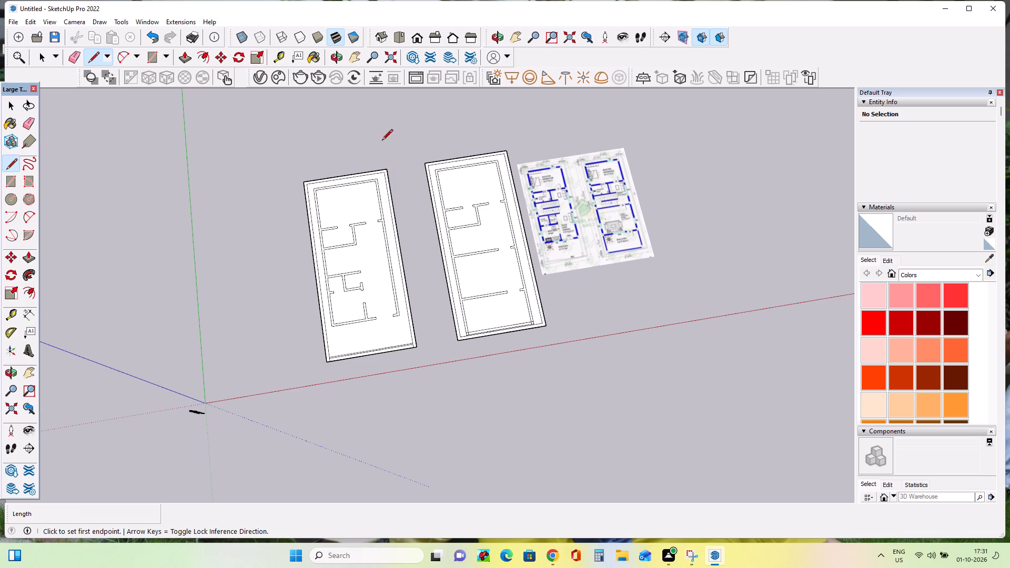
left_click(28, 257)
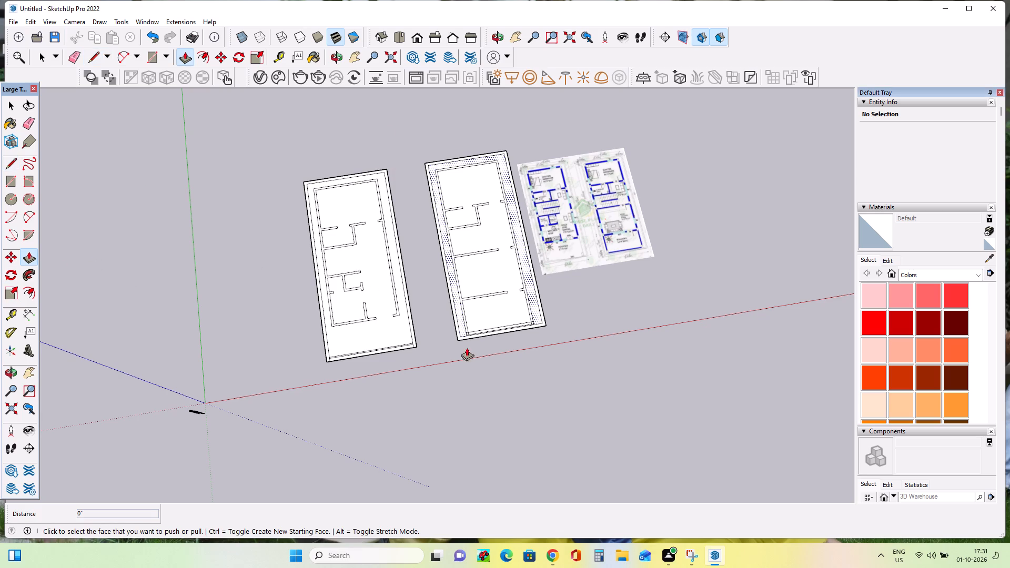
scroll(322, 357, "up", 9)
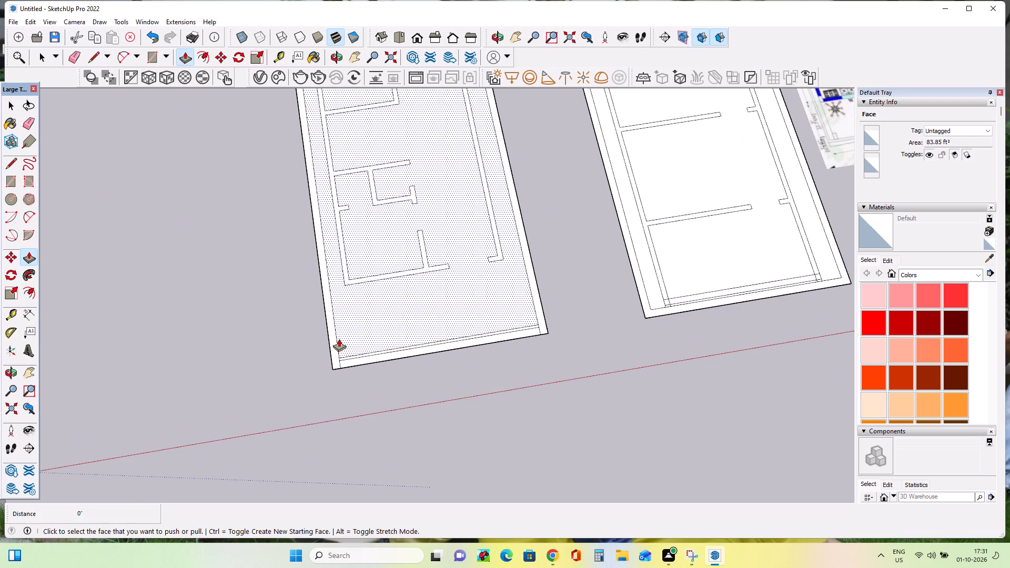
left_click(358, 282, "ctrl")
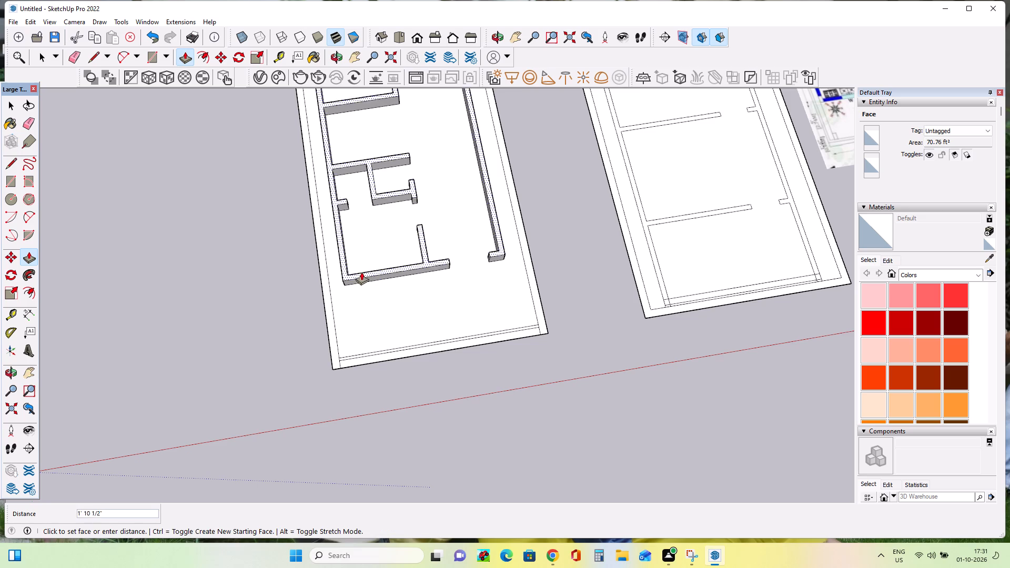
type("9'")
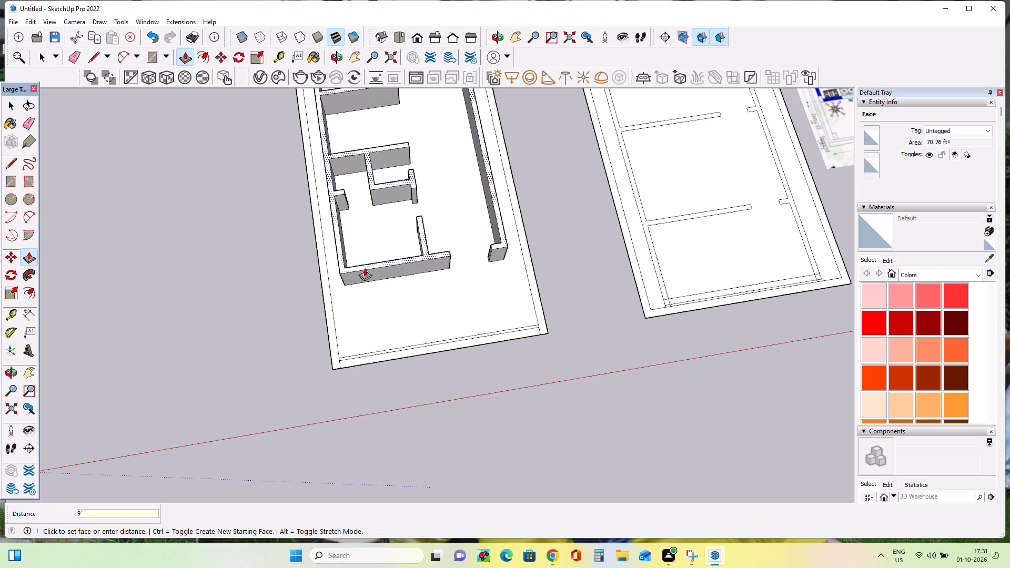
key("Return")
Extrude the upper floor's wall outline up 9' with Push/Pull.
middle_click_drag(450, 276, 517, 228)
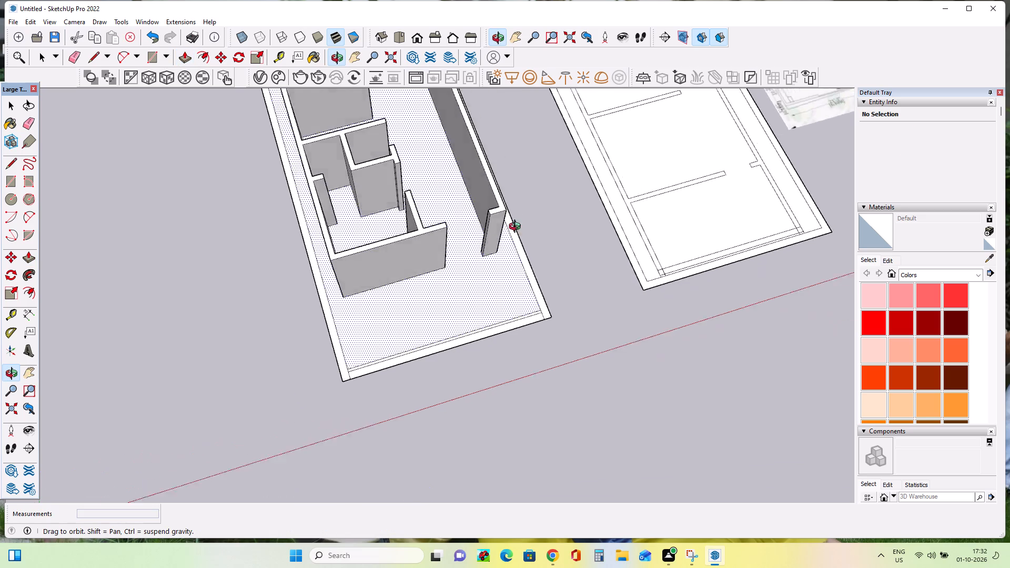
middle_click_drag(517, 228, 484, 172)
scroll(489, 175, "up", 1)
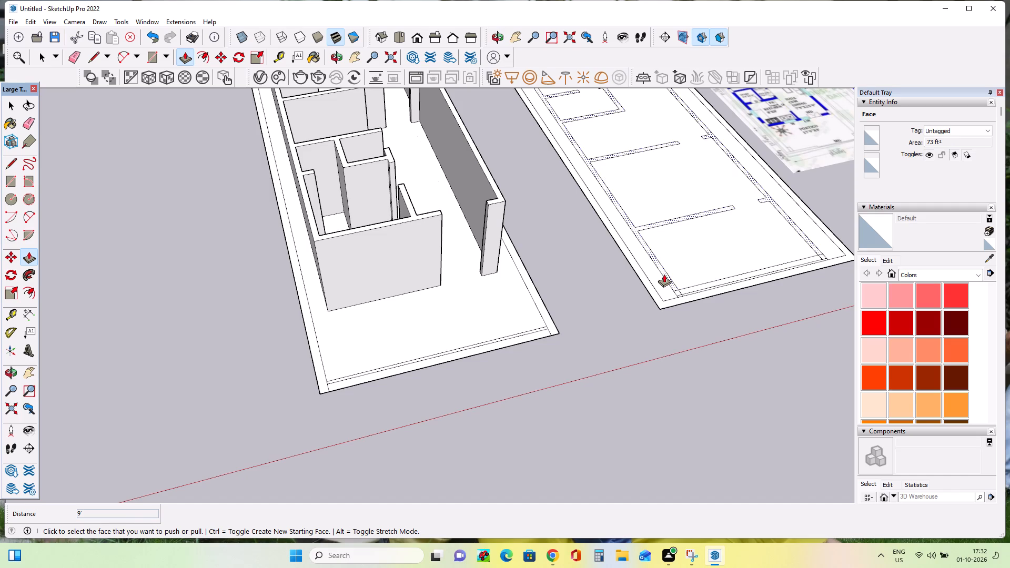
left_click(664, 274, "ctrl")
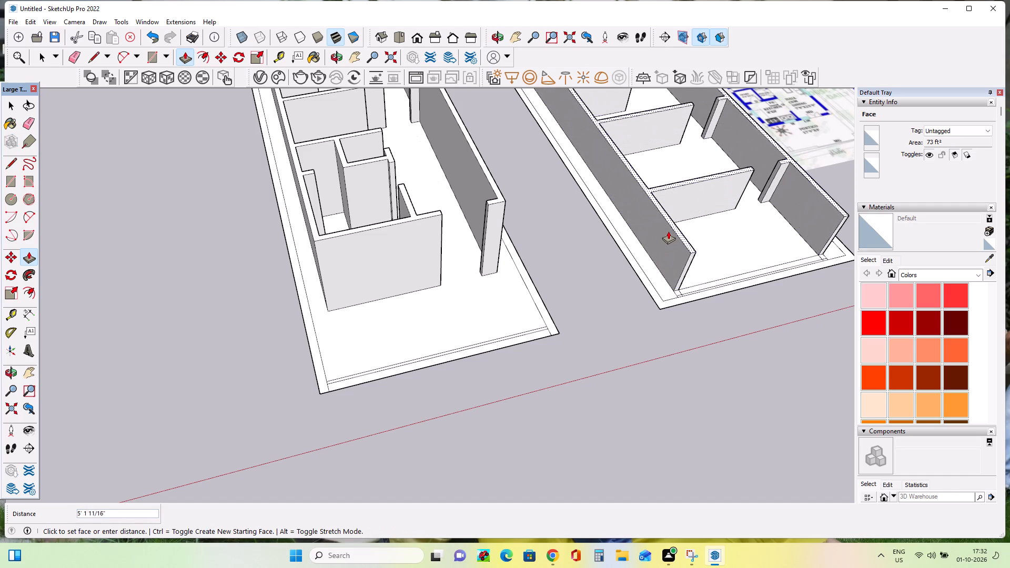
type("9'")
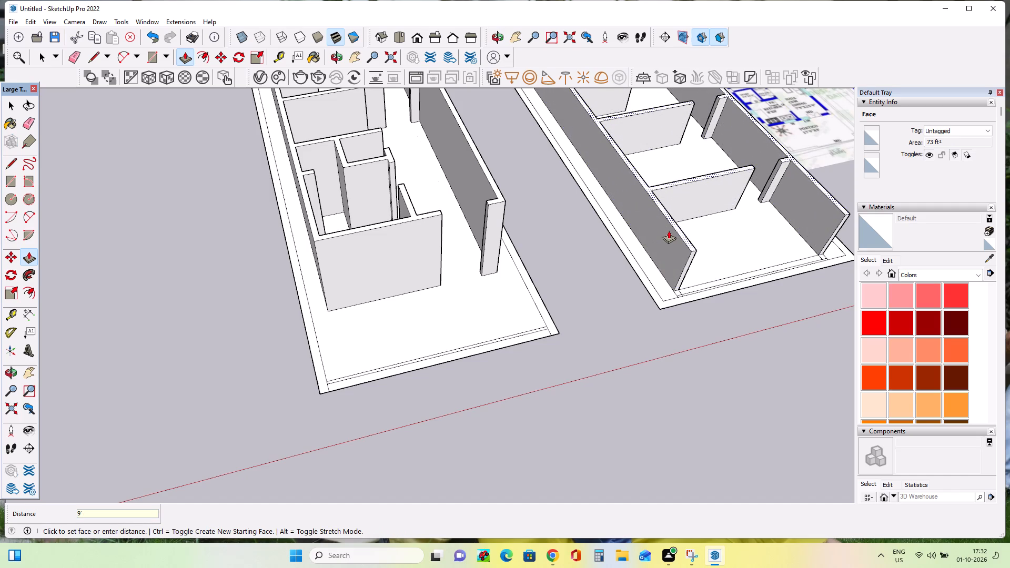
key("Return")
Draw a floor-level line about 2' 8 13/16" long across the ground floor master bedroom's door opening, towards the short stub on the right-hand wall.
middle_click_drag(726, 215, 493, 219)
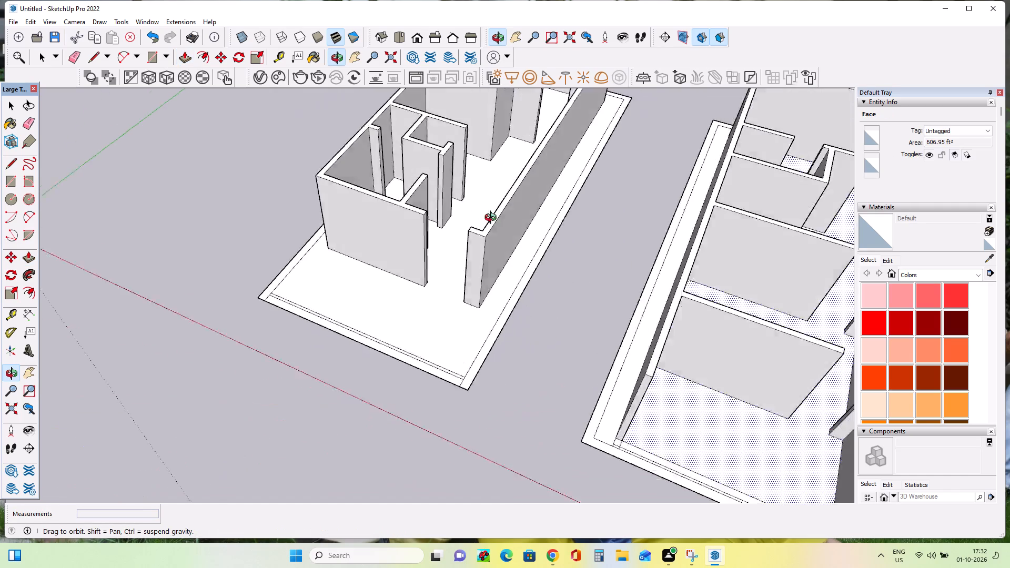
middle_click_drag(493, 219, 492, 219)
scroll(501, 231, "down", 10)
middle_click_drag(518, 288, 702, 347)
middle_click(703, 346)
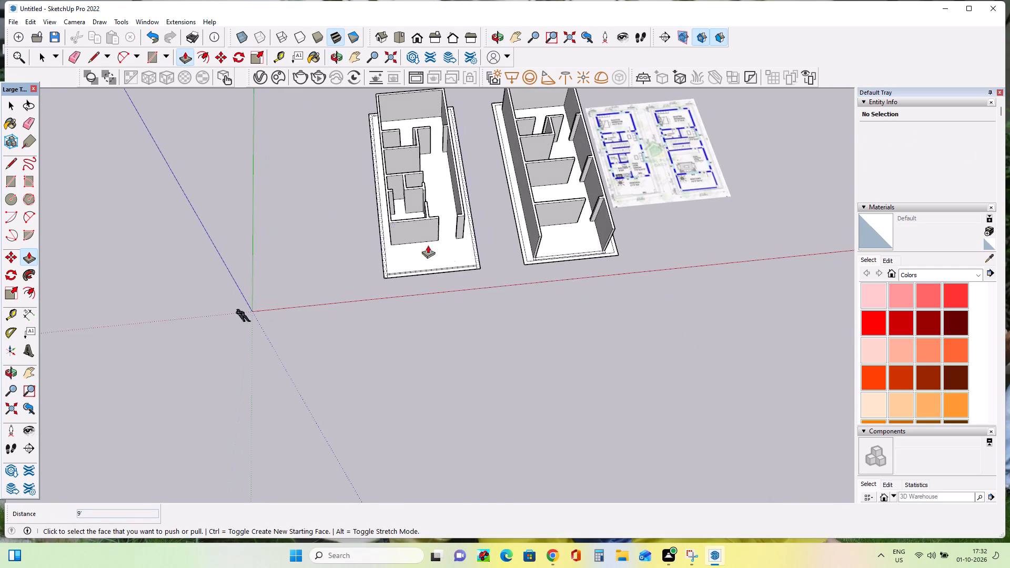
scroll(415, 232, "up", 10)
scroll(420, 240, "down", 10)
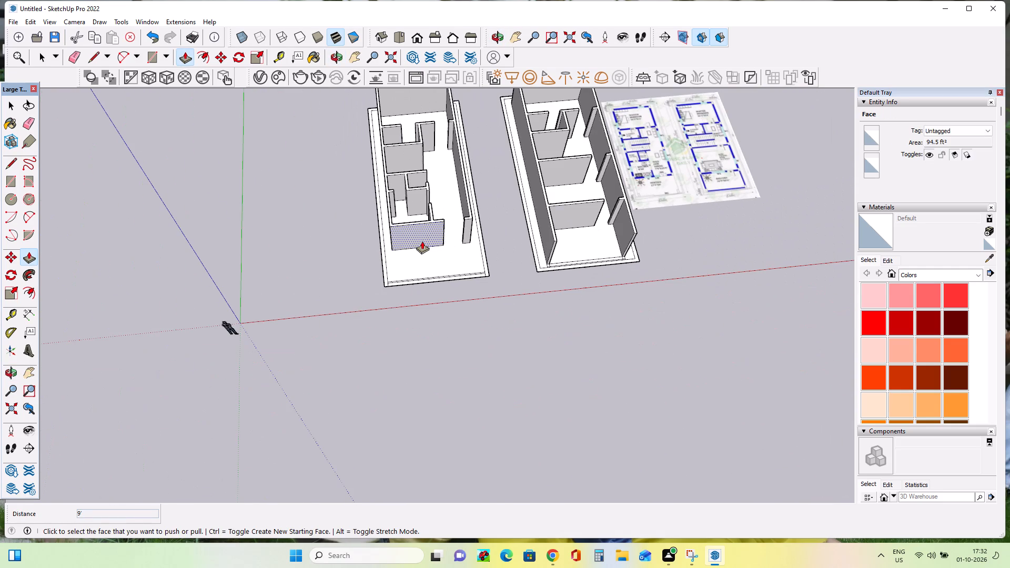
left_click(31, 377)
left_click(350, 270)
left_click(350, 274)
left_click_drag(348, 284, 262, 449)
left_click(262, 449)
scroll(348, 317, "up", 5)
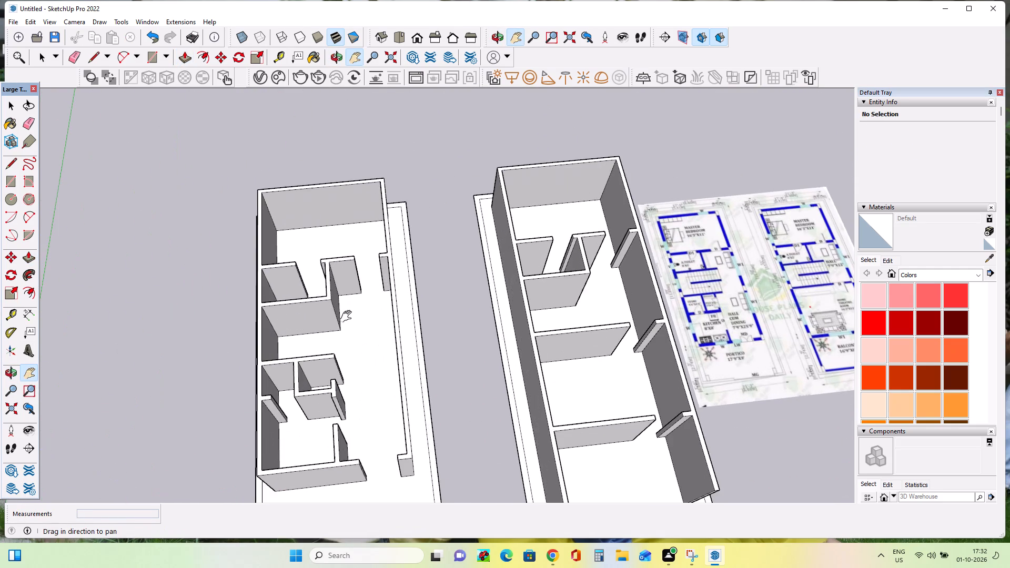
middle_click_drag(348, 316, 356, 374)
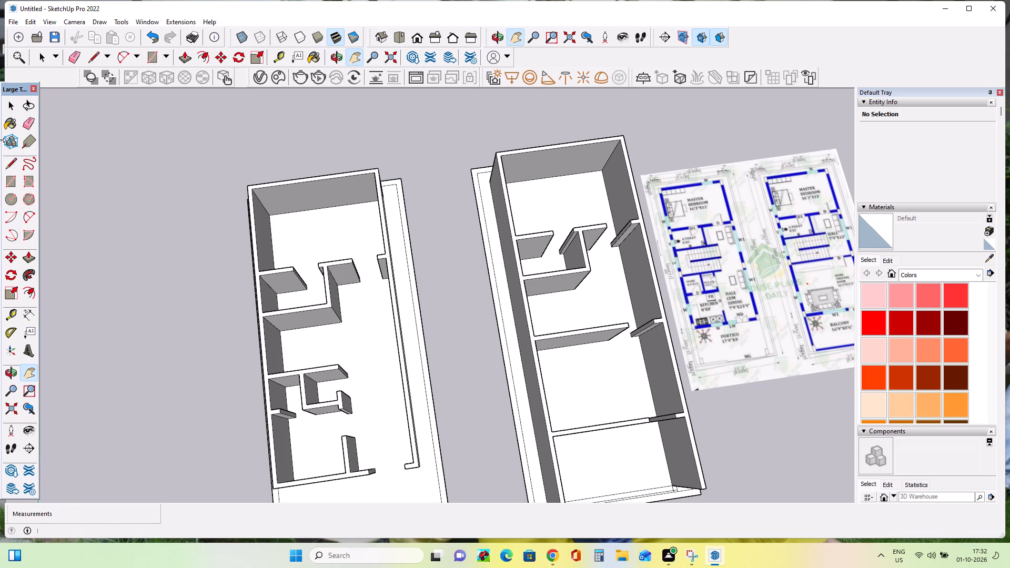
left_click(7, 165)
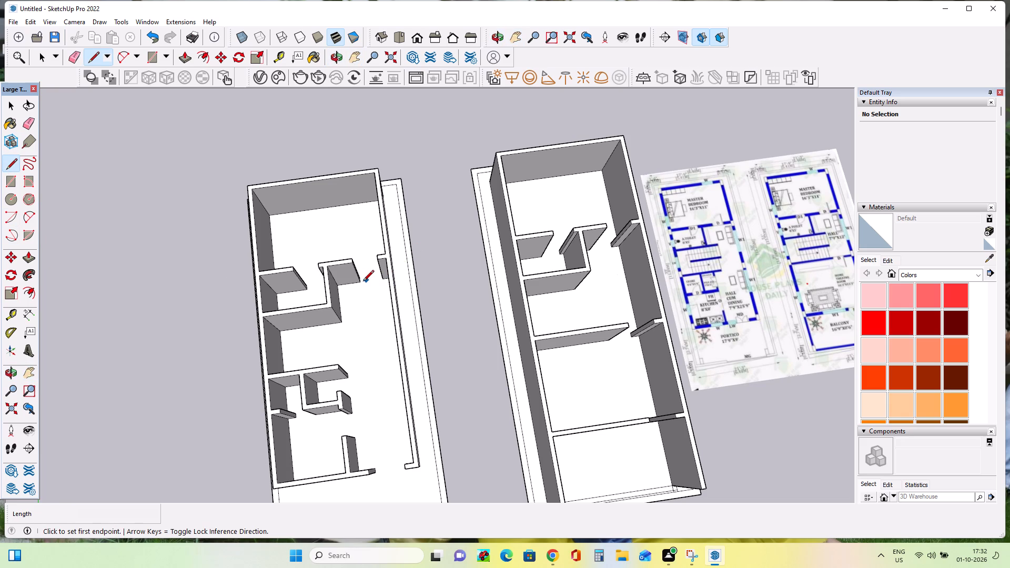
left_click(361, 282)
left_click(381, 283)
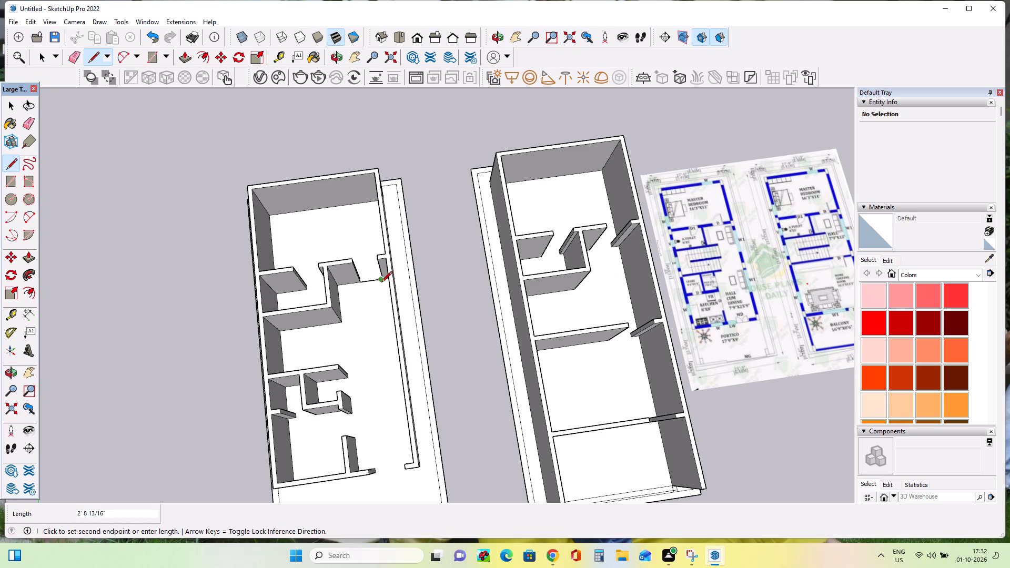
key("space")
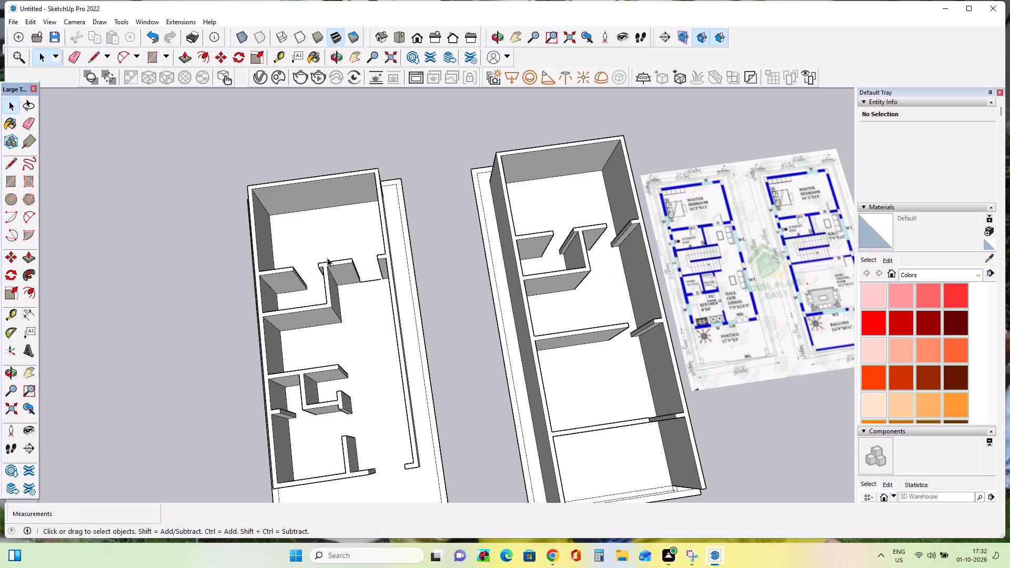
Extend the master bedroom doorway line with a 3 3/16" segment to the base corner of the wall stub.
scroll(382, 279, "up", 8)
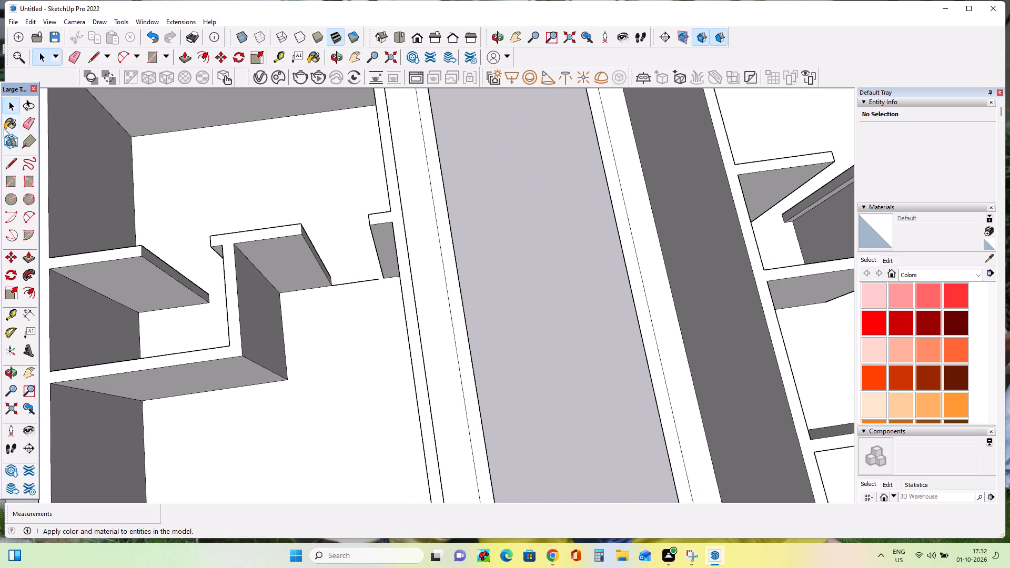
left_click(17, 163)
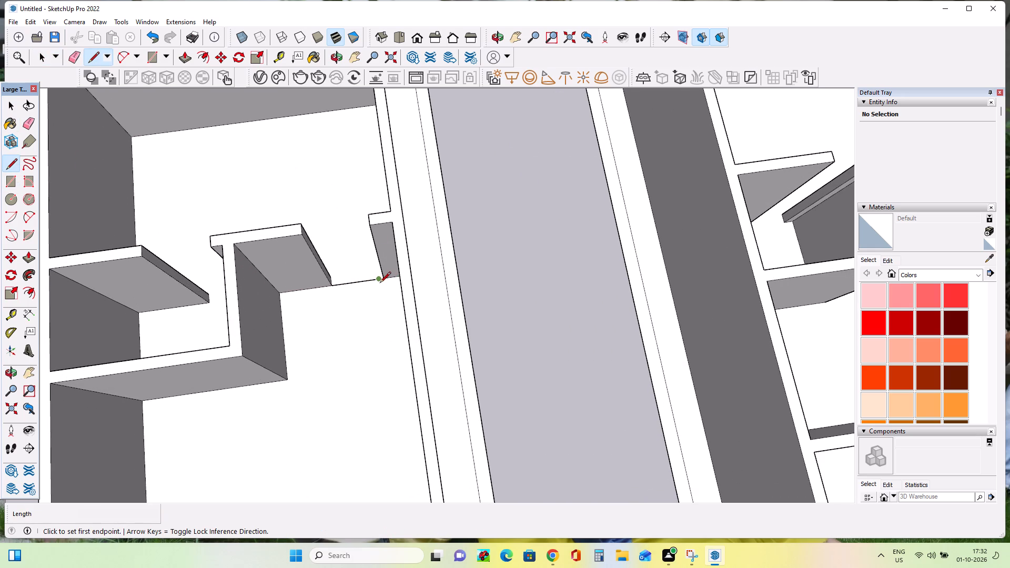
double_click(380, 283)
scroll(385, 280, "up", 10)
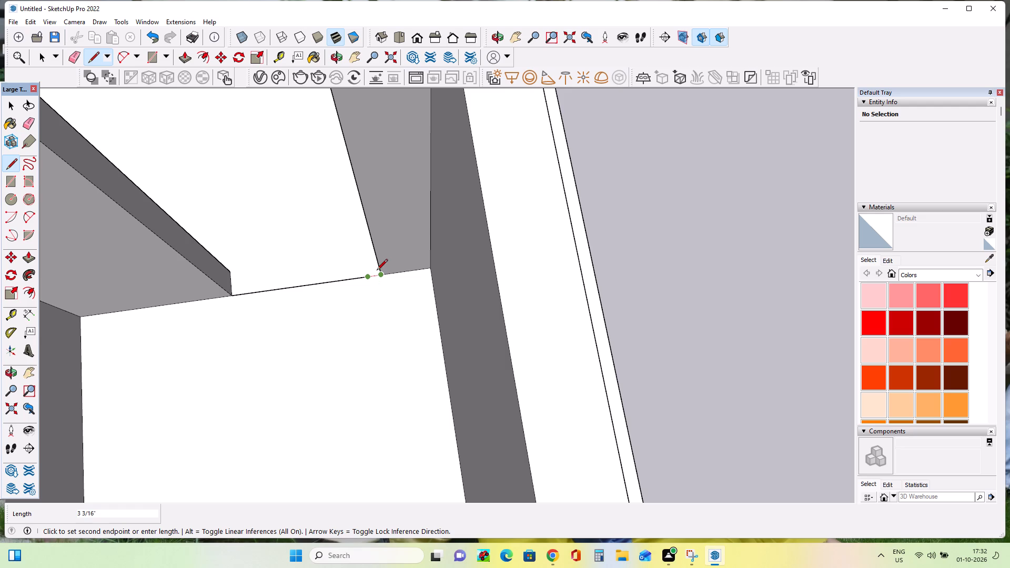
left_click(379, 272)
Draw a floor-level line across the ground floor toilet's door opening, between the base corners of its two walls.
scroll(416, 306, "down", 5)
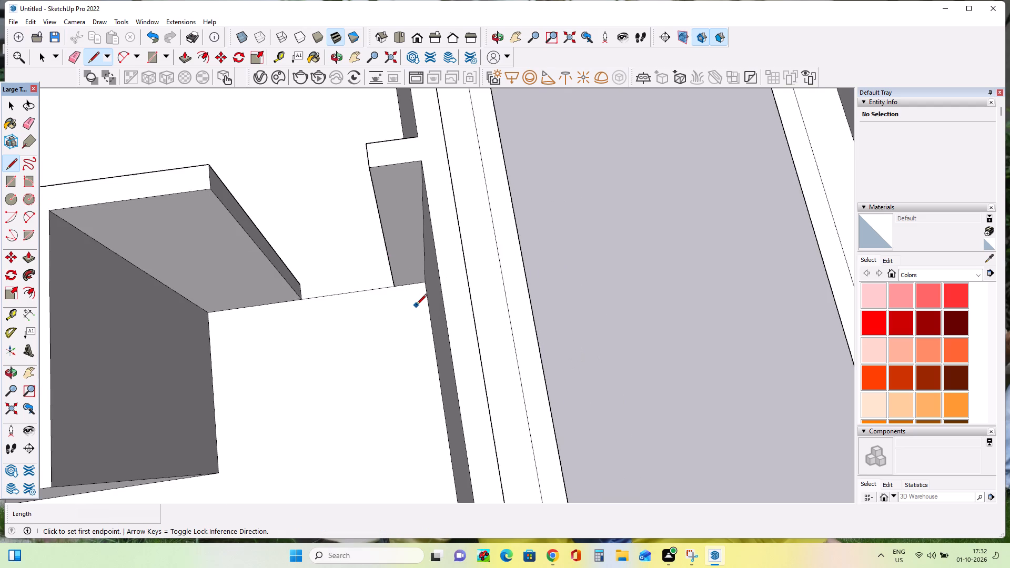
scroll(416, 306, "down", 9)
middle_click_drag(286, 304, 383, 278)
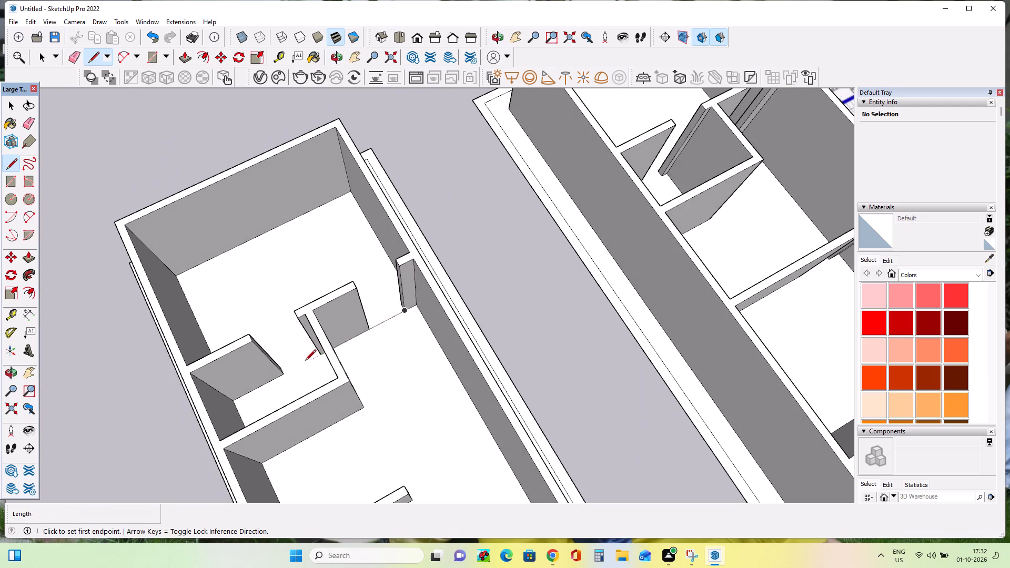
scroll(303, 362, "up", 10)
left_click(254, 392)
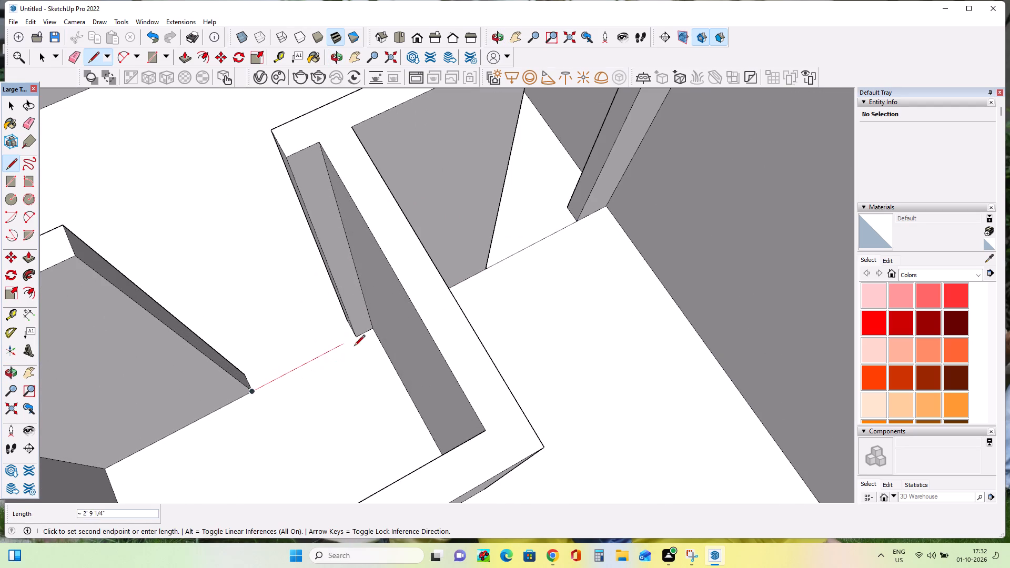
left_click(358, 340)
scroll(370, 359, "down", 17)
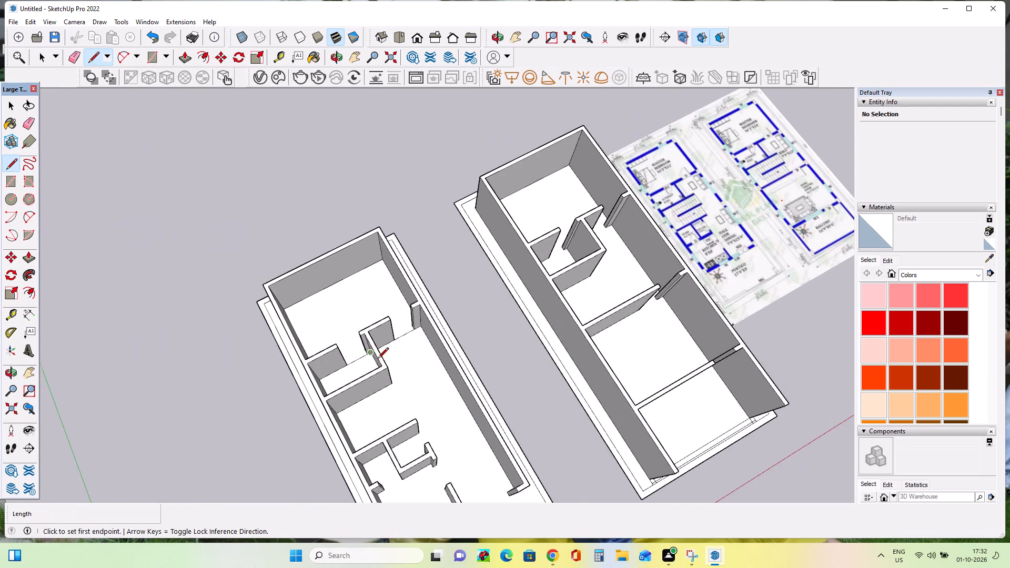
Draw floor-level lines across the upper floor's master bedroom and toilet door openings, 3' and 2' 6" long.
middle_click_drag(464, 359, 335, 381)
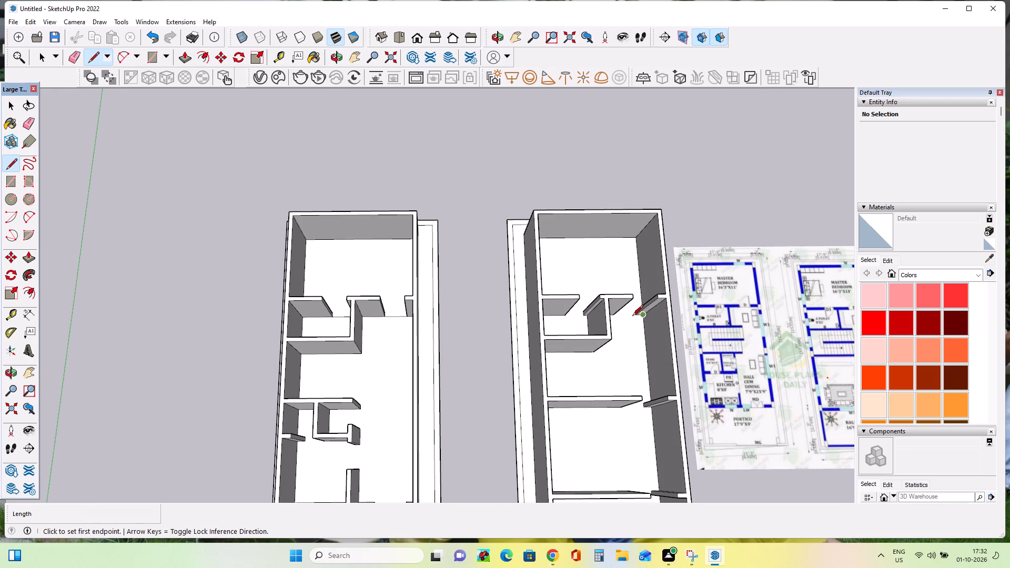
scroll(632, 317, "up", 9)
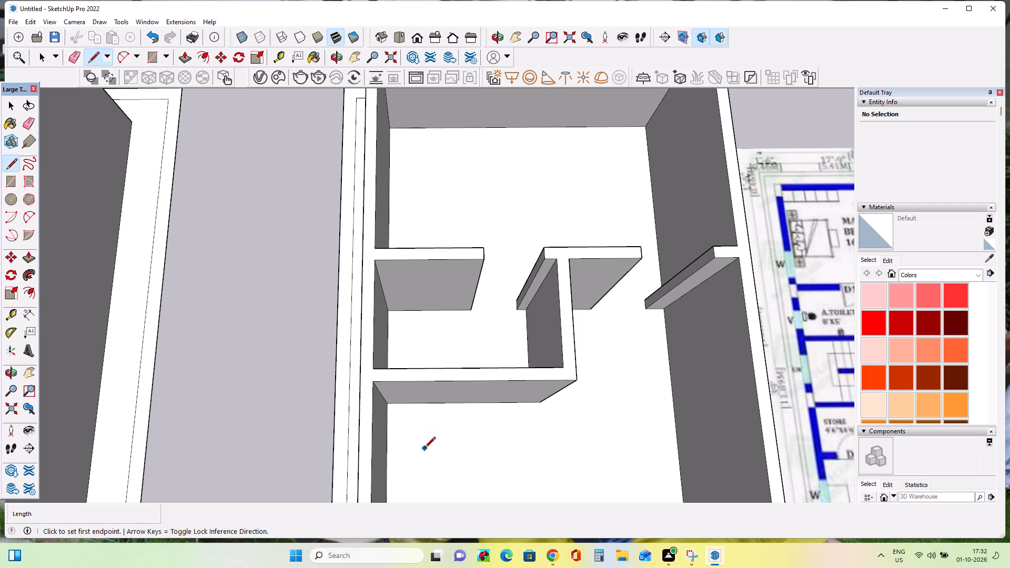
left_click(593, 311)
left_click(652, 306)
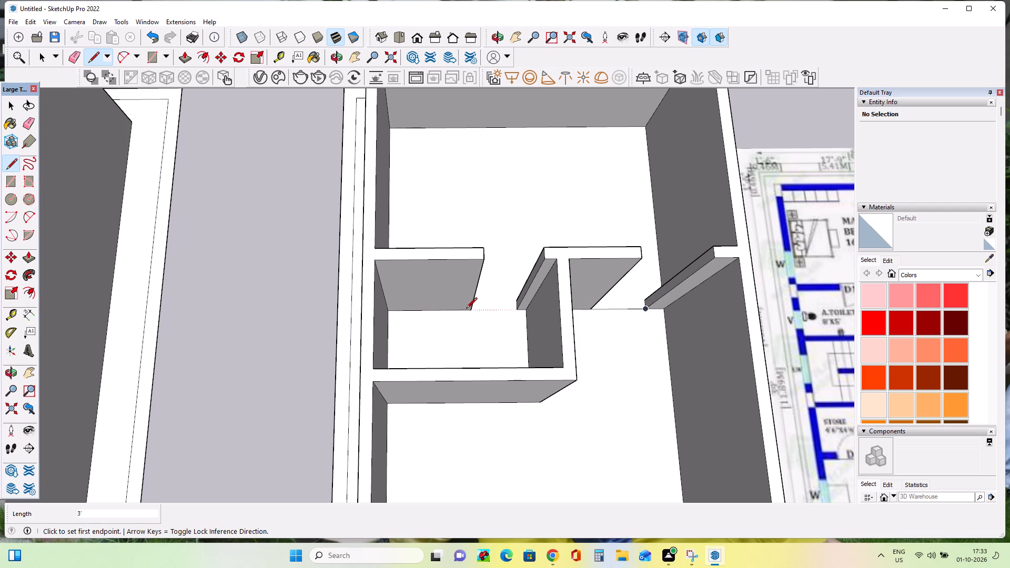
left_click(472, 309)
left_click(519, 309)
Paint the upper floor's master bedroom floor with Wood Bamboo from the Wood materials.
scroll(554, 361, "down", 10)
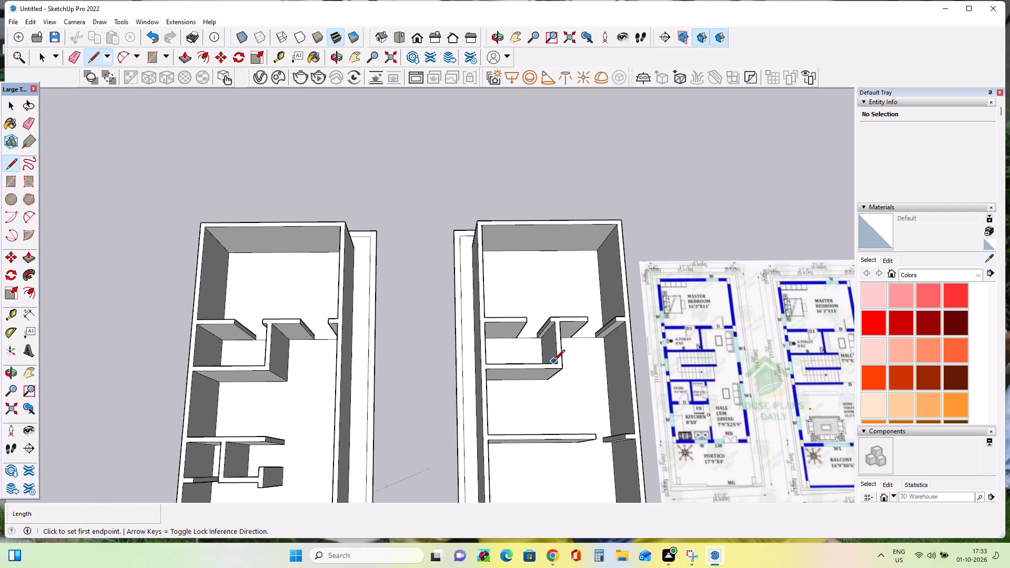
scroll(554, 361, "down", 3)
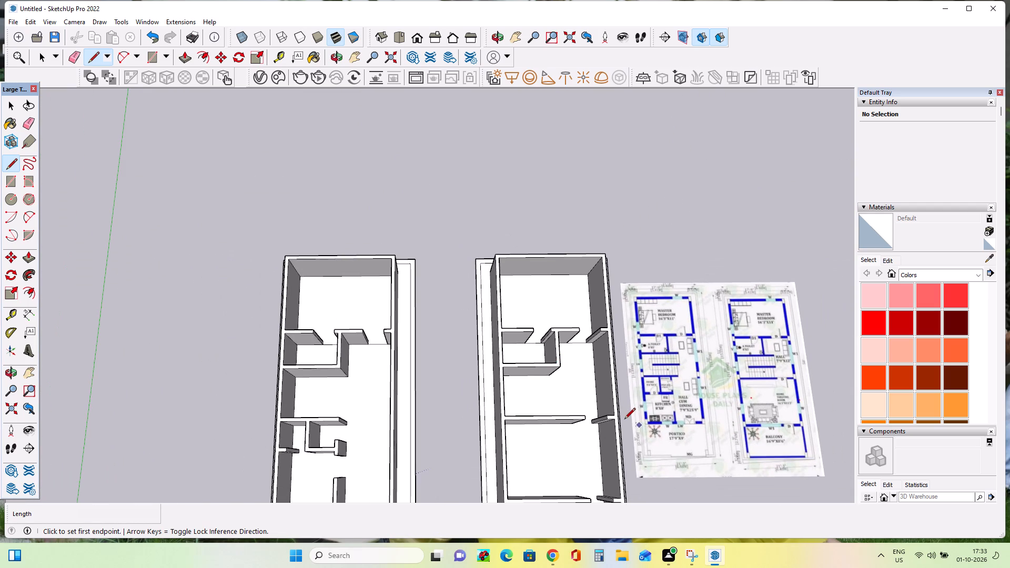
left_click(920, 274)
left_click(928, 410)
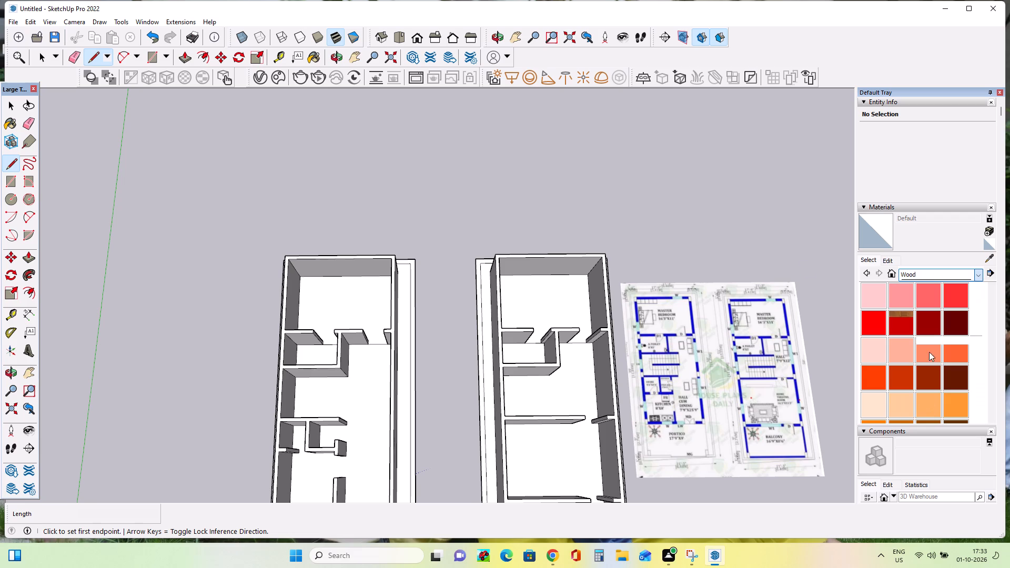
left_click(898, 349)
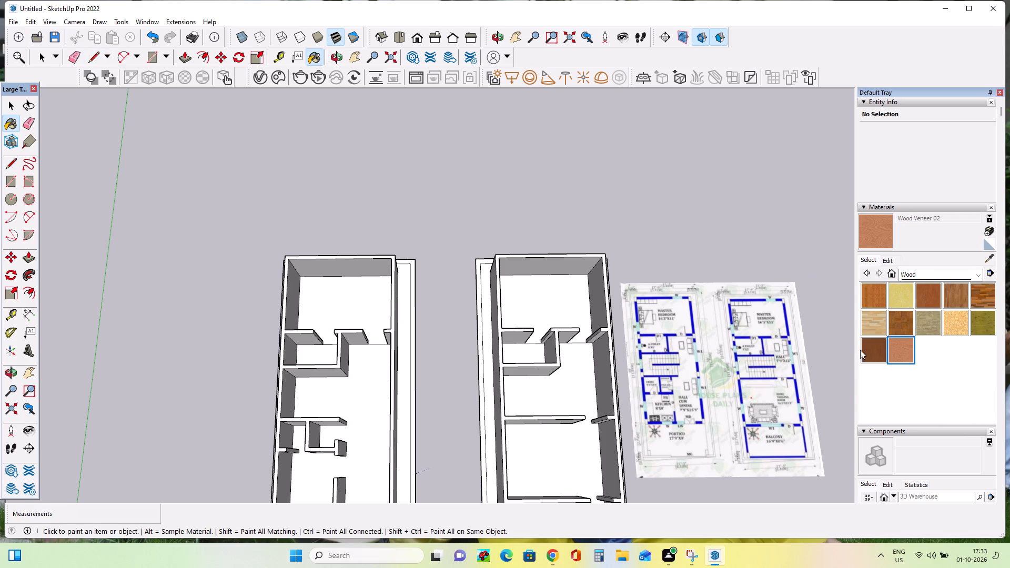
double_click(867, 301)
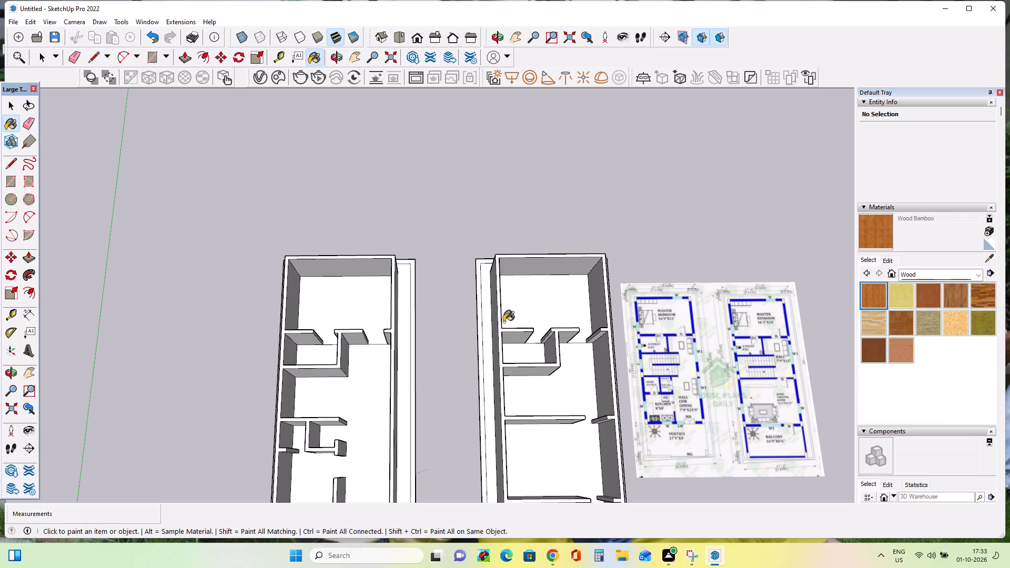
left_click(528, 316)
Paint the master bedroom floors on both the upper and ground floors with Wood Floor from the Wood materials.
left_click(953, 295)
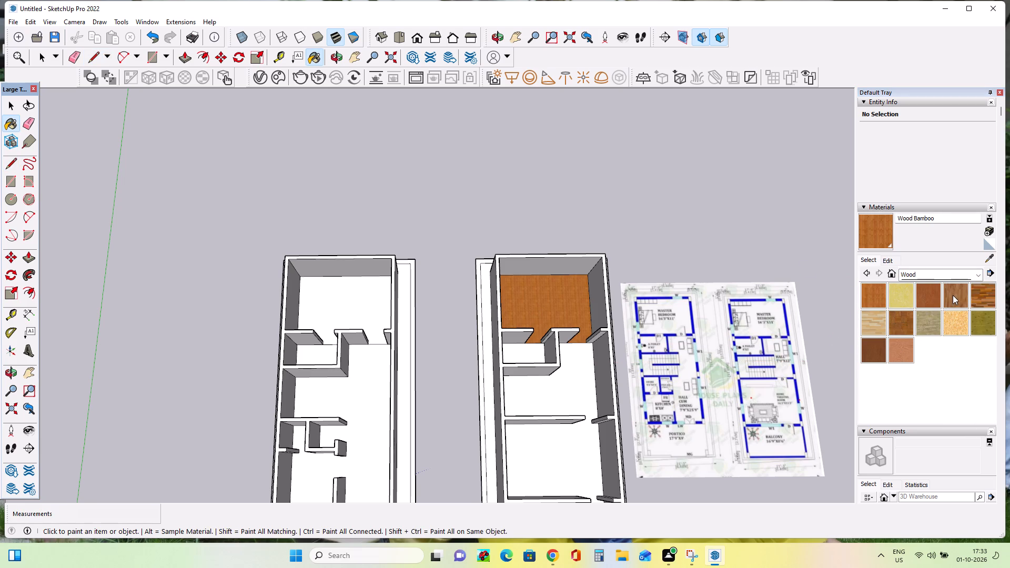
left_click(557, 297)
left_click(350, 303)
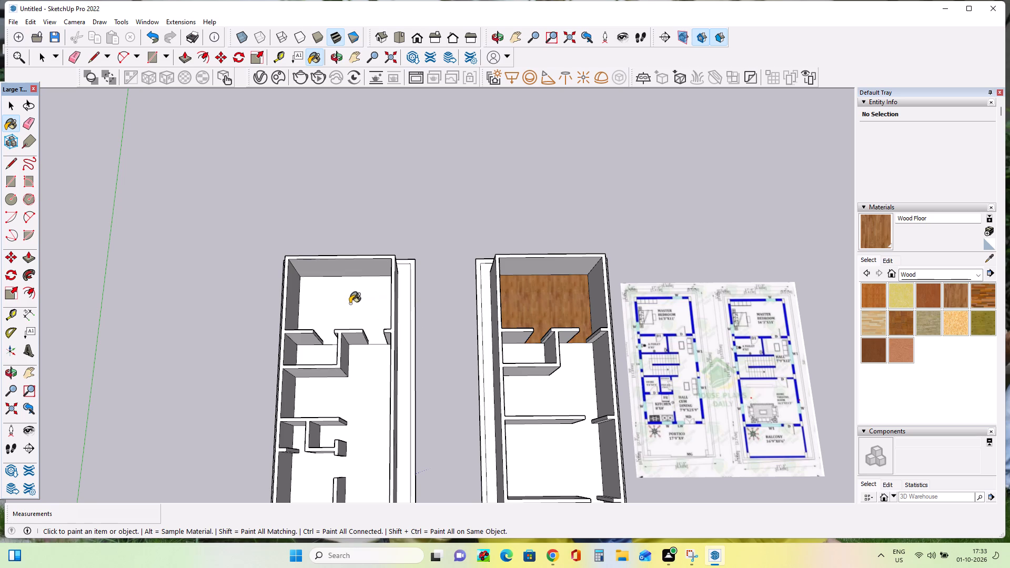
Paint the toilet floors beside both master bedrooms with Metal Panel from the Tile materials.
middle_click_drag(365, 423, 380, 380)
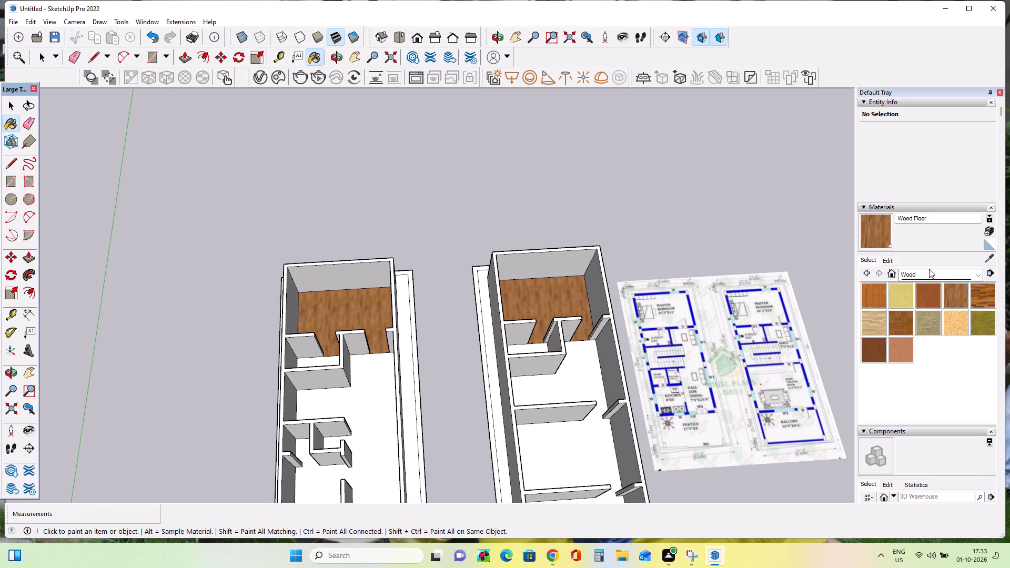
left_click(929, 271)
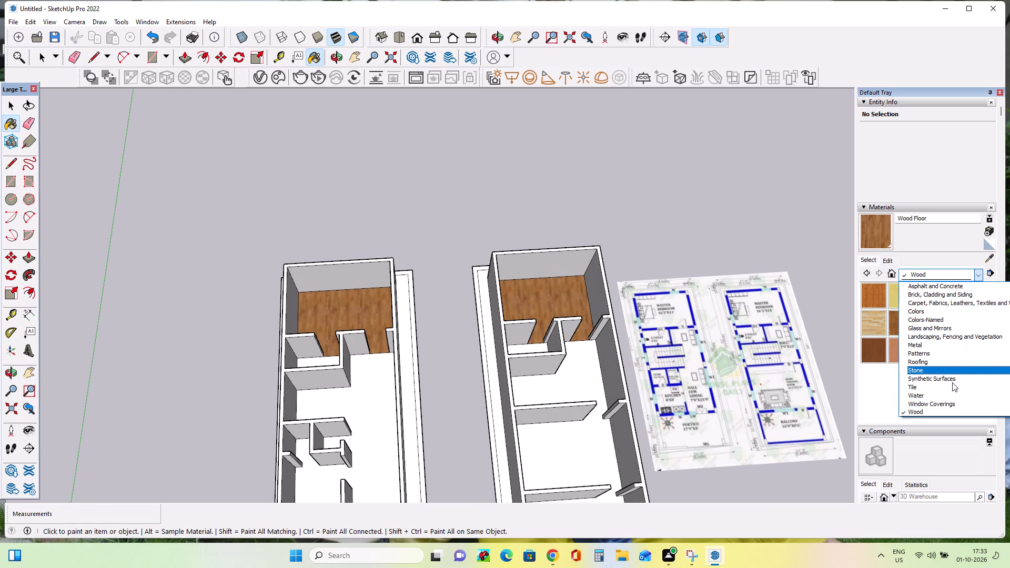
left_click(955, 384)
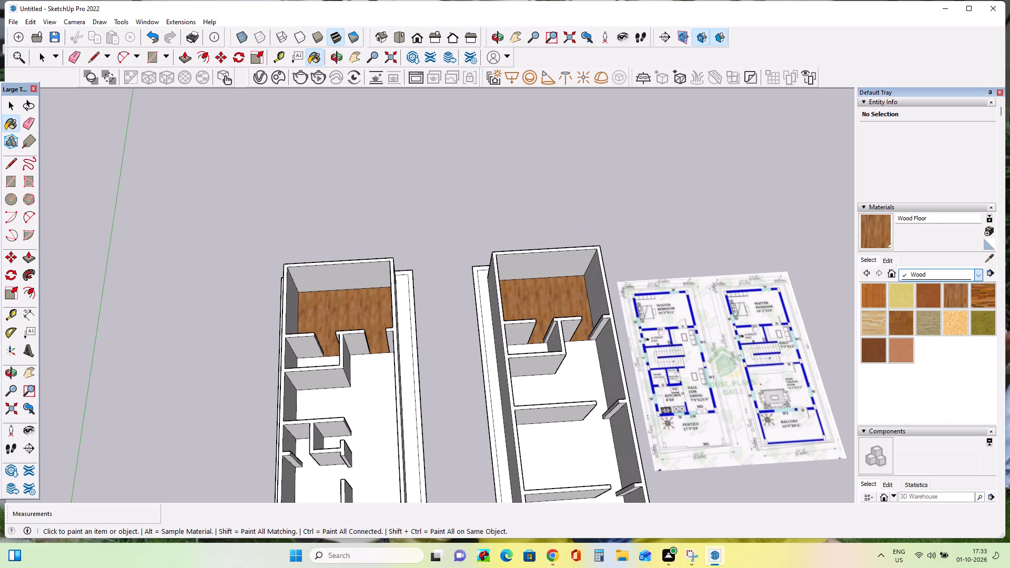
left_click(959, 350)
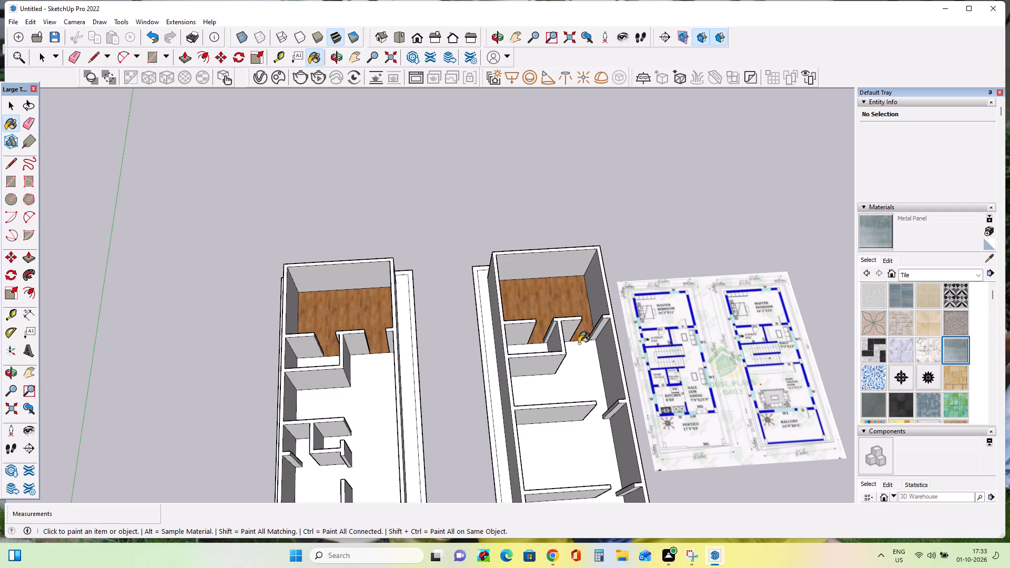
left_click(538, 347)
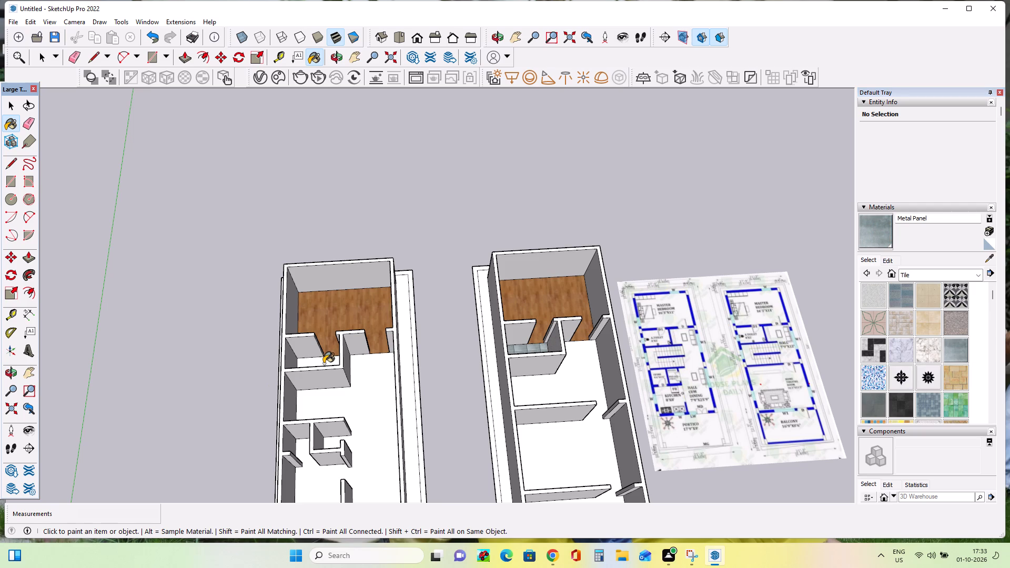
left_click(325, 361)
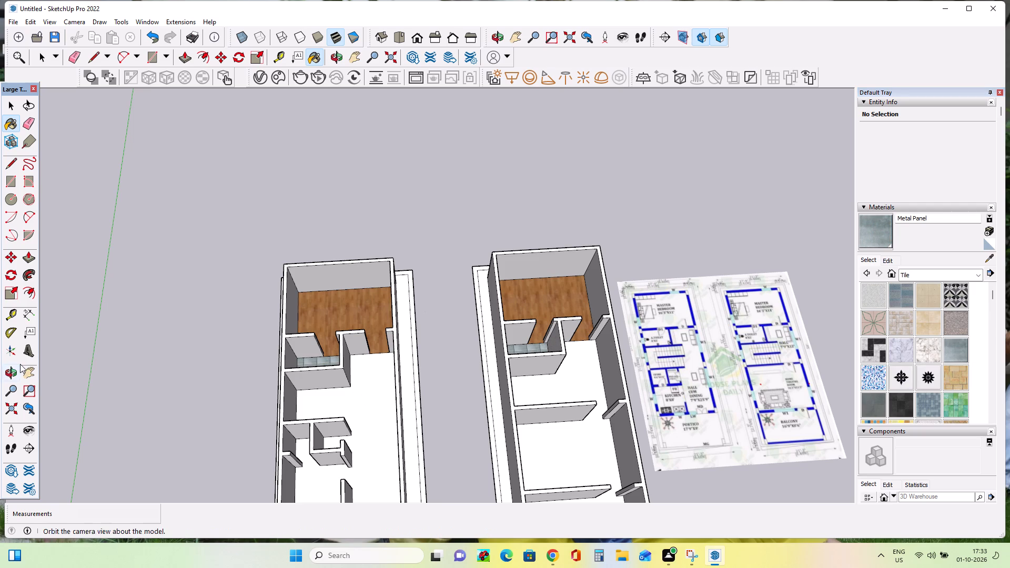
Draw a floor-level line across the ground floor's front entrance opening facing the portico, between the wall base corners.
left_click(23, 371)
left_click(218, 400)
left_click_drag(219, 385, 179, 268)
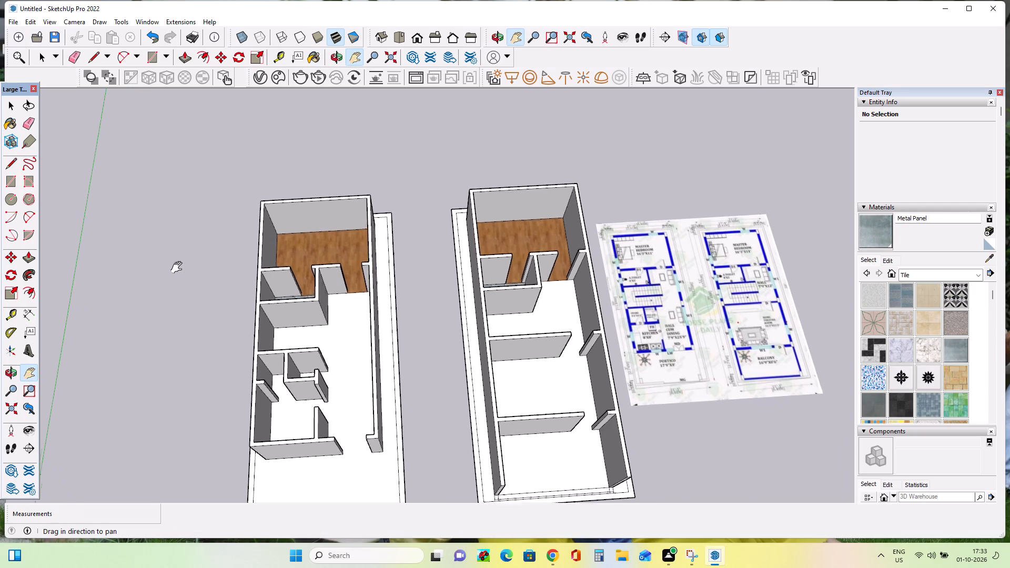
left_click_drag(179, 268, 177, 246)
left_click(322, 307)
left_click_drag(327, 310, 342, 332)
left_click_drag(342, 324, 319, 266)
middle_click_drag(398, 376, 406, 395)
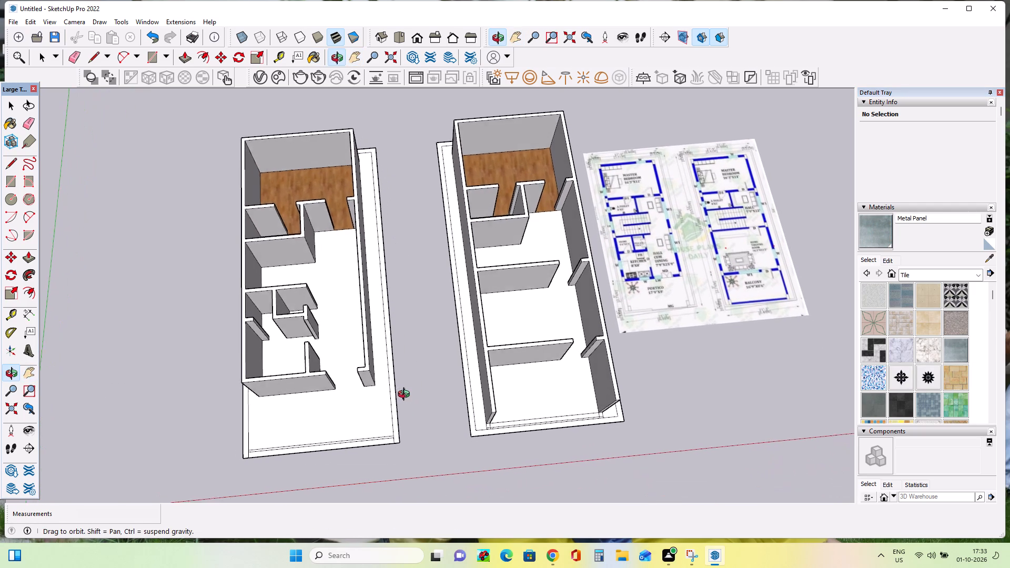
middle_click_drag(406, 395, 413, 411)
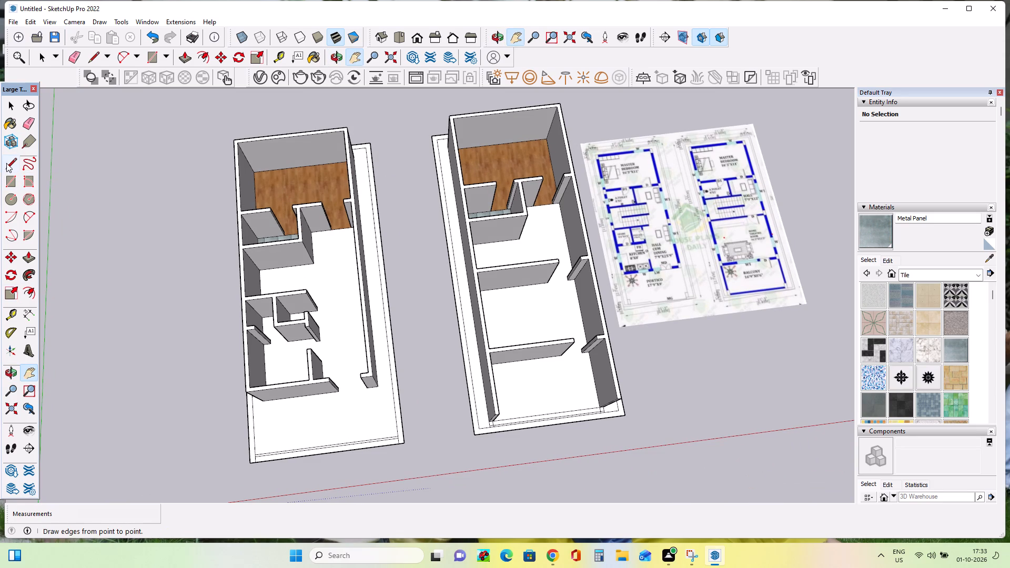
left_click(7, 164)
scroll(355, 401, "up", 6)
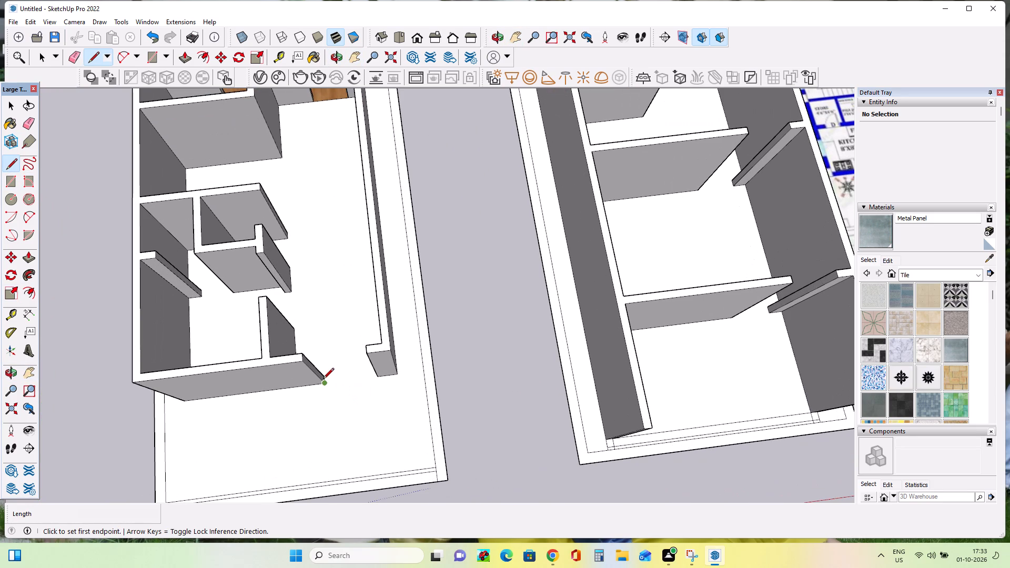
left_click(324, 383)
left_click(377, 379)
Draw a 3' floor-level line across the upper floor's balcony door opening, between the base corners of its two walls.
middle_click_drag(405, 455, 417, 390)
middle_click_drag(679, 401, 555, 395)
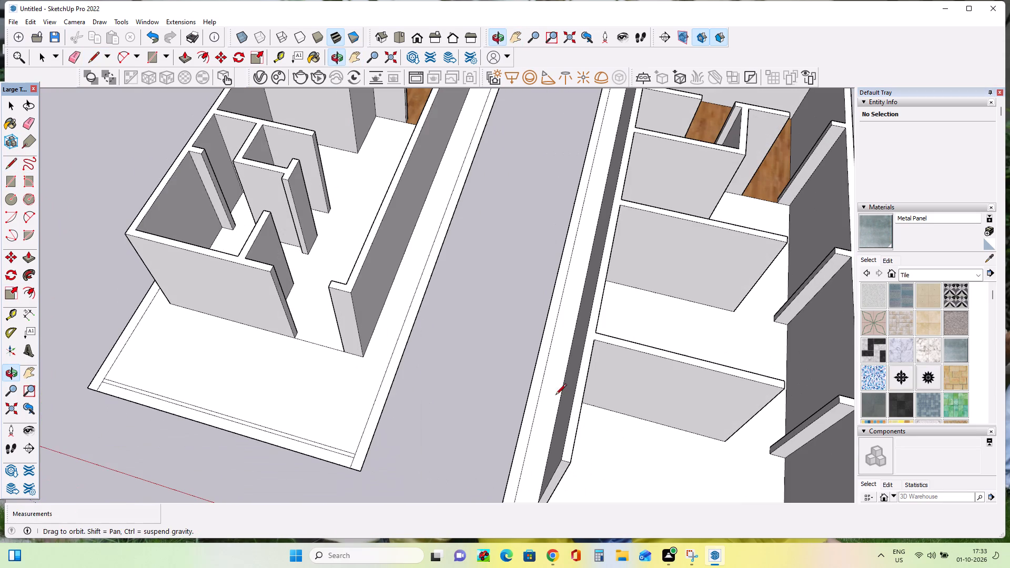
middle_click_drag(555, 395, 556, 395)
double_click(725, 442)
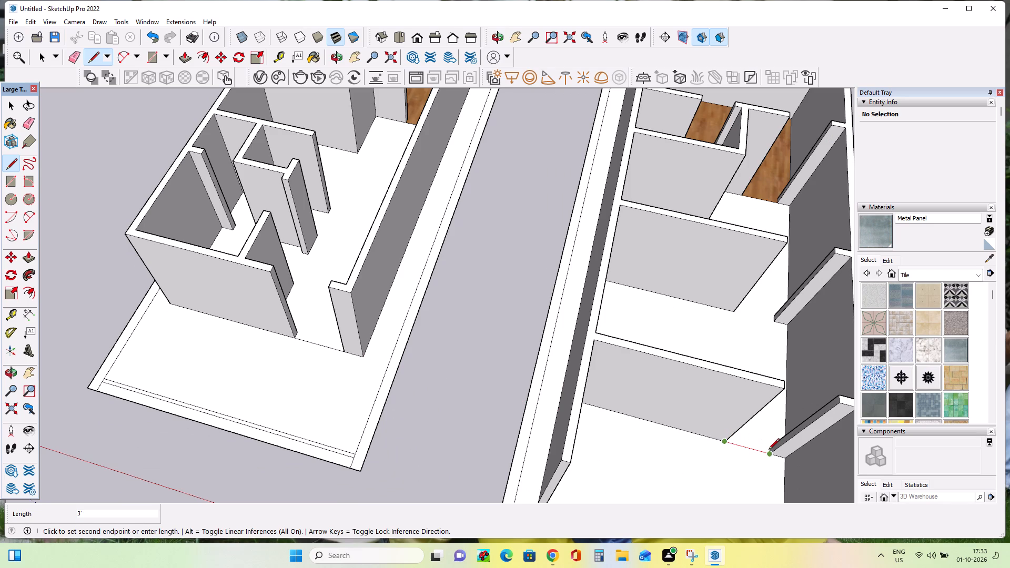
left_click(769, 450)
Paint the ground floor's portico and connected side passage with Granite Tile from the Tile materials.
middle_click_drag(445, 433, 573, 447)
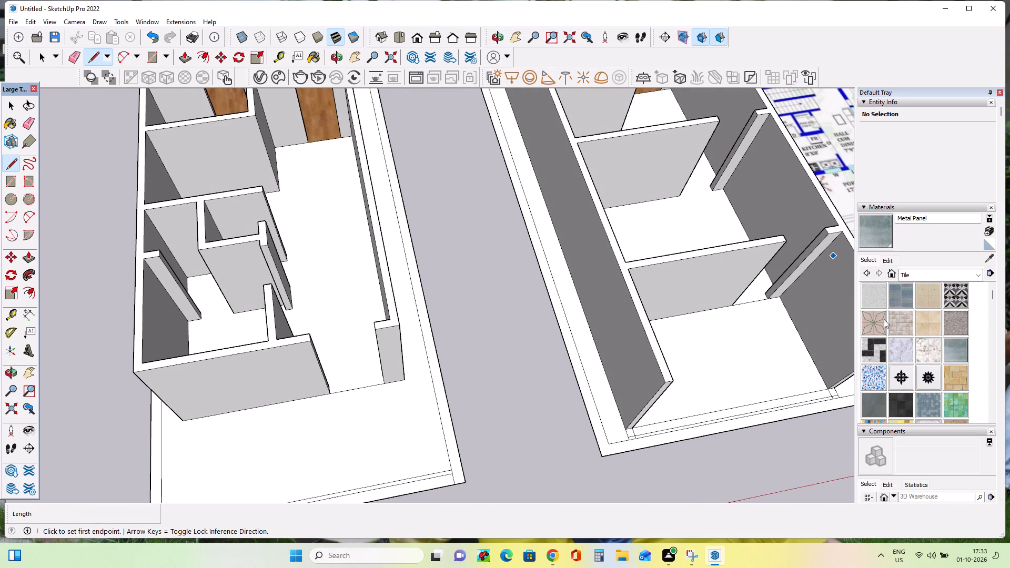
left_click(955, 319)
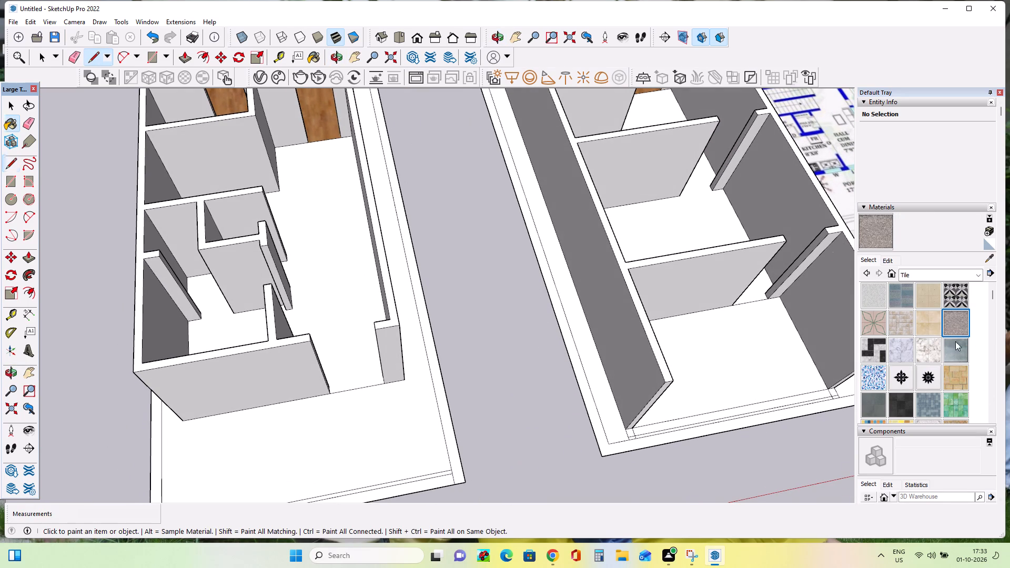
left_click(363, 442)
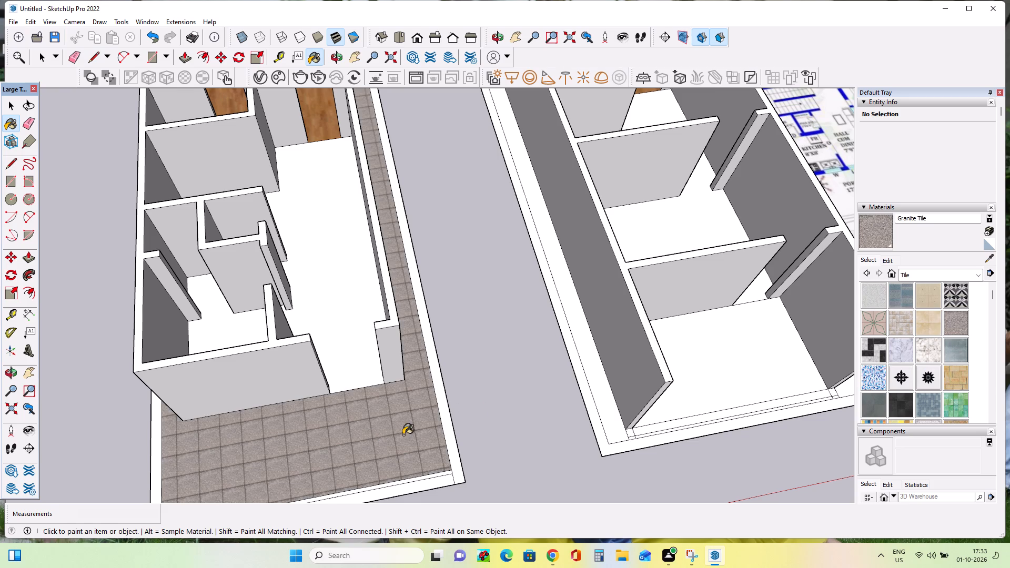
Paint the upper floor's balcony floor with Grass Dark Green from the Landscaping, Fencing and Vegetation materials.
middle_click_drag(433, 420, 438, 371)
scroll(438, 371, "down", 3)
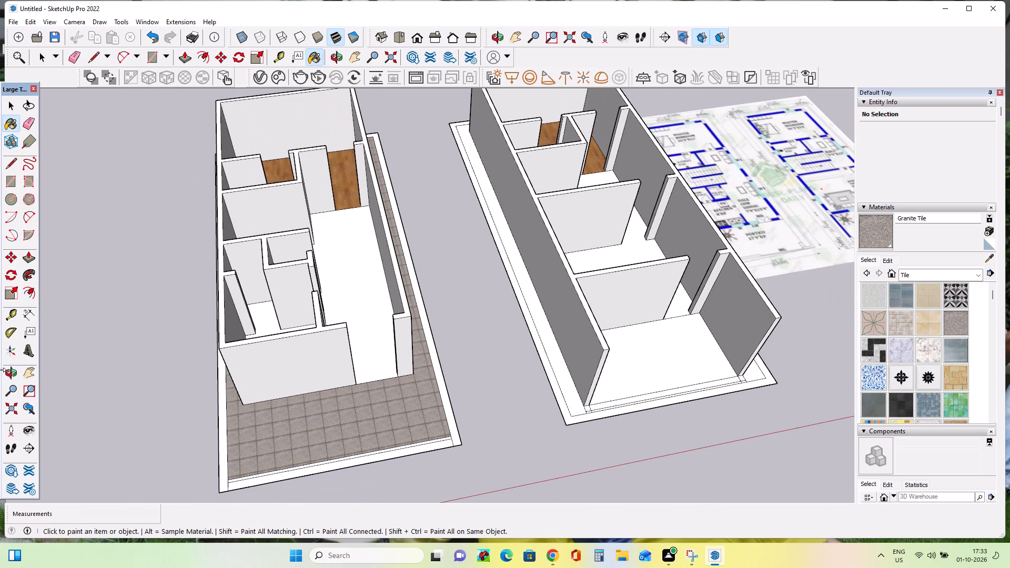
scroll(923, 405, "down", 4)
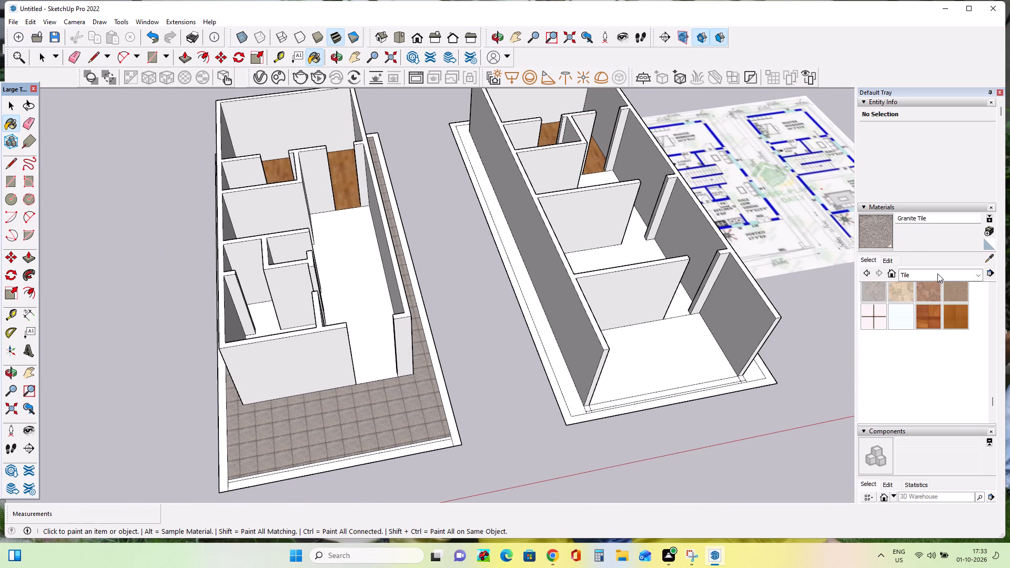
double_click(940, 271)
left_click(931, 276)
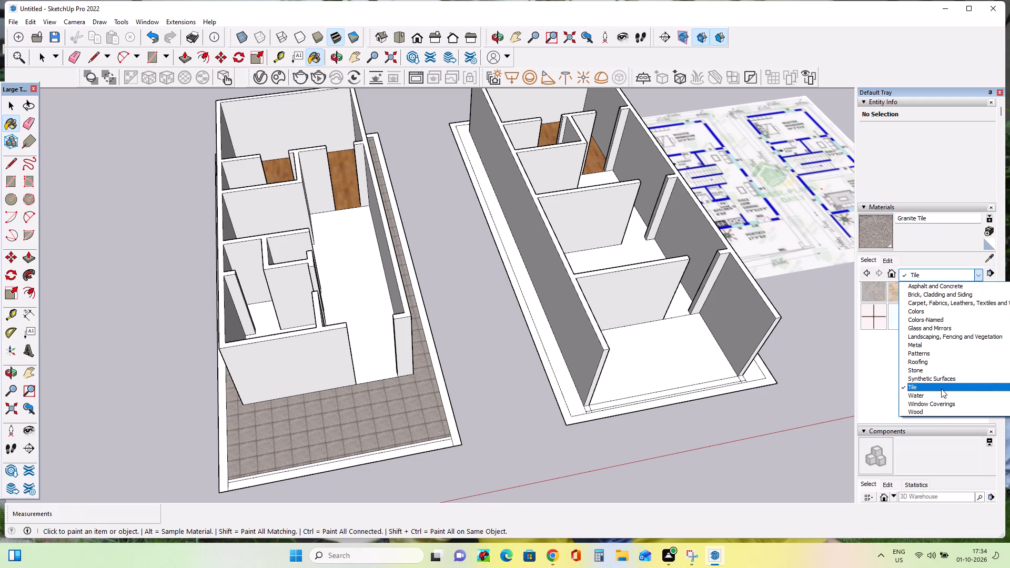
left_click(941, 389)
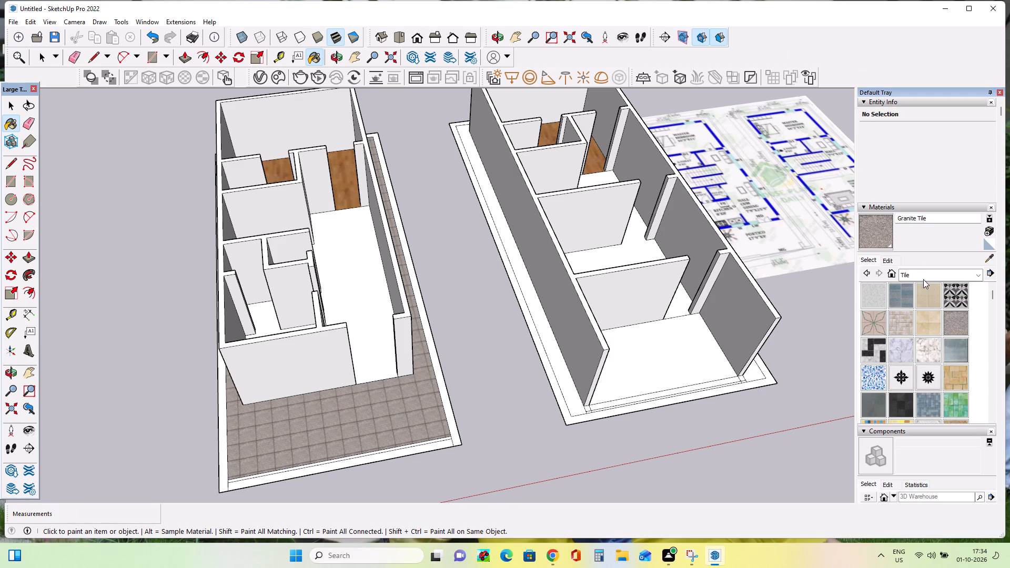
left_click(924, 281)
left_click(924, 275)
left_click(960, 340)
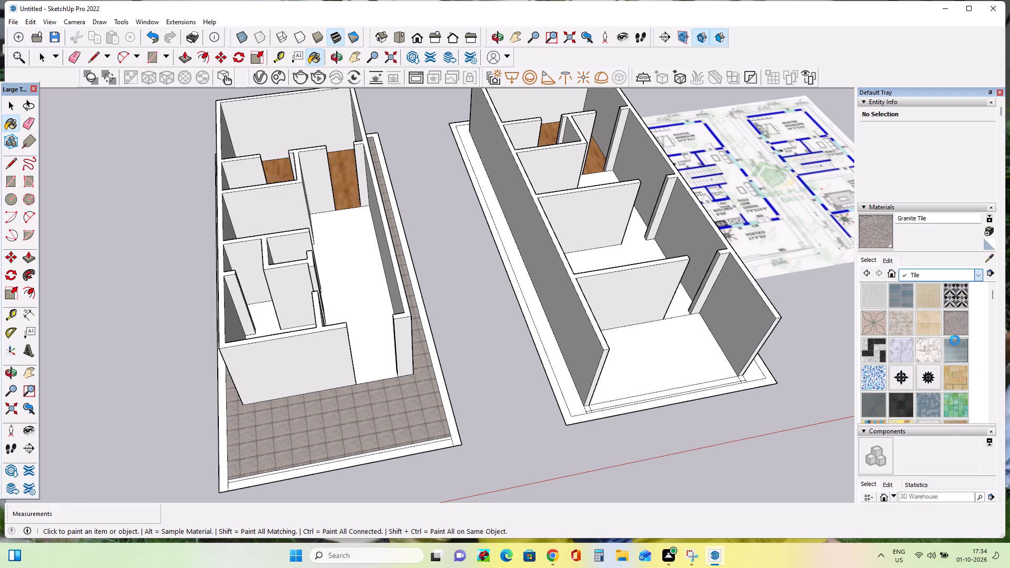
left_click(956, 349)
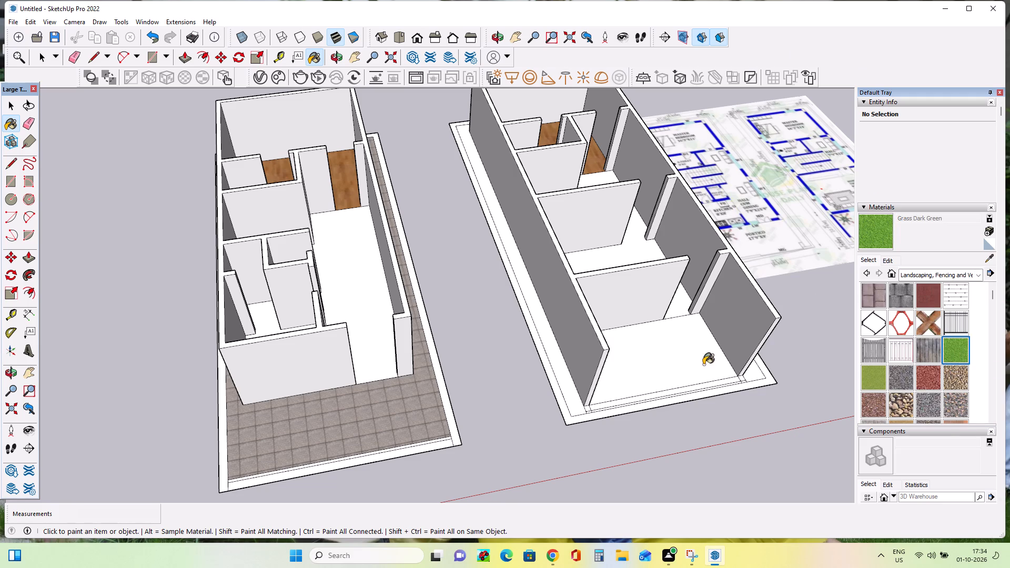
left_click(672, 356)
Paint the upper floor's remaining room floors and the ground floor's hall and kitchen area with Field Square Tile from the Tile materials.
middle_click_drag(676, 368, 679, 389)
scroll(676, 370, "down", 1)
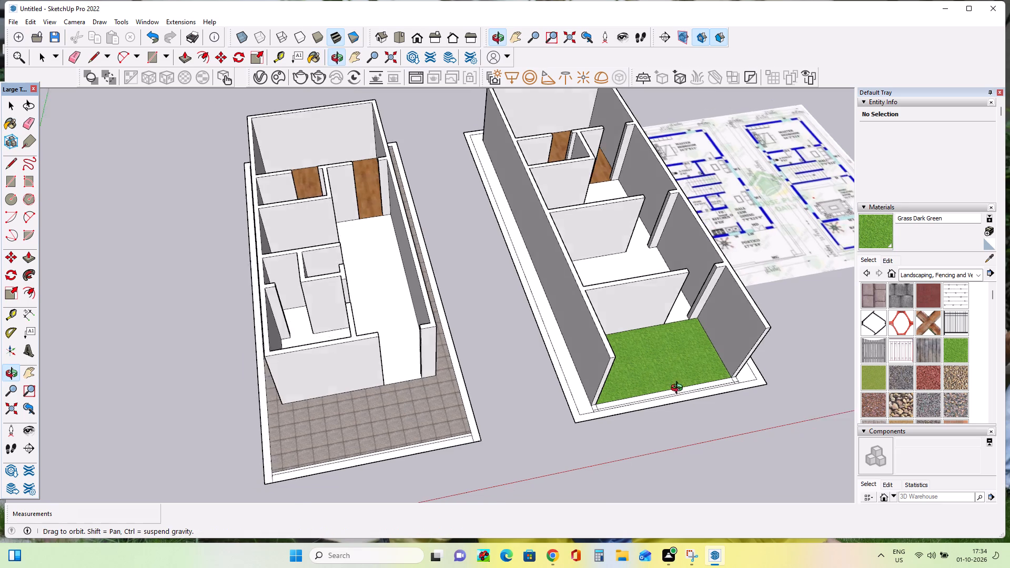
middle_click_drag(679, 389, 651, 377)
middle_click_drag(611, 365, 624, 419)
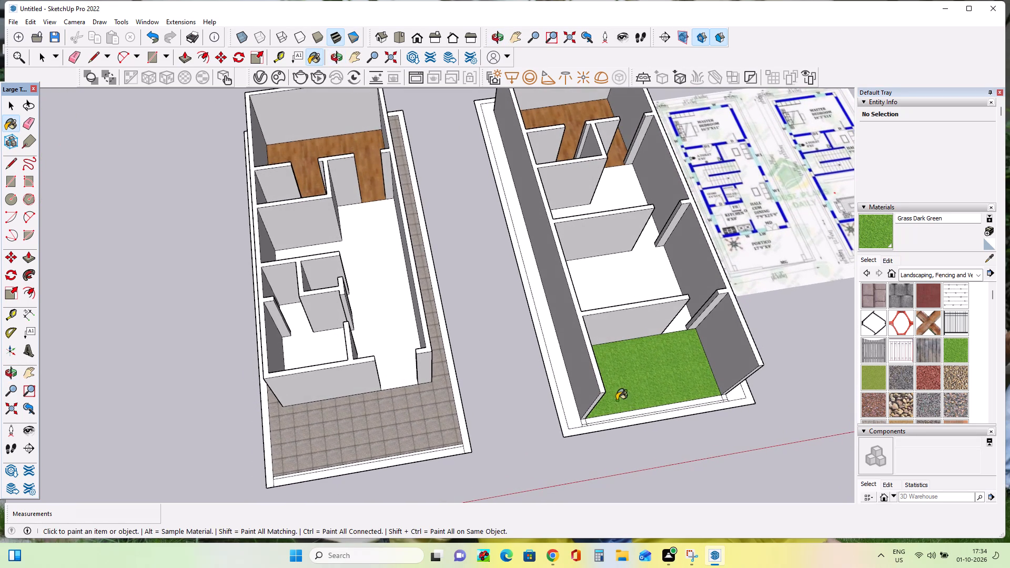
middle_click_drag(578, 368, 595, 386)
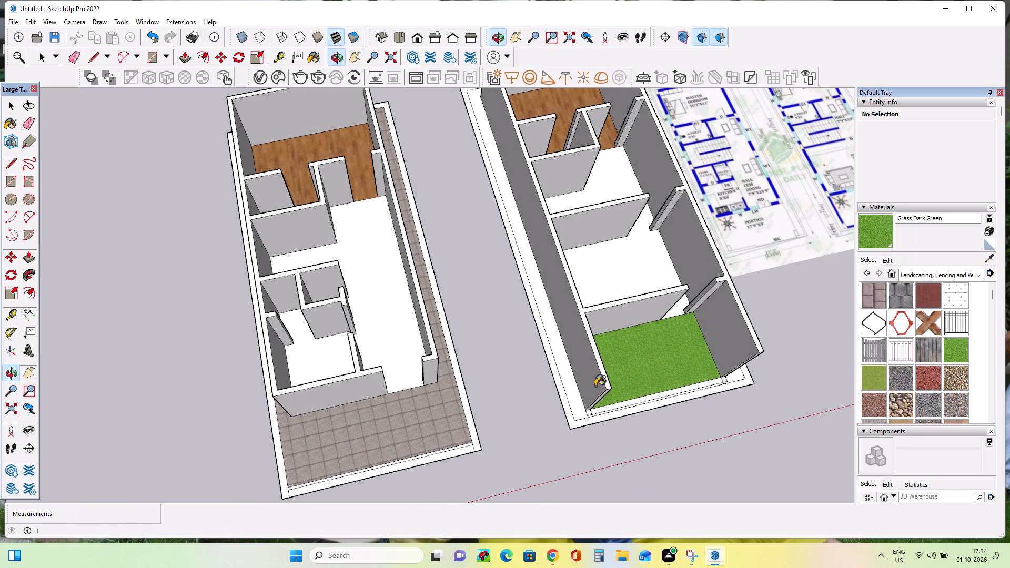
middle_click_drag(595, 386, 594, 366)
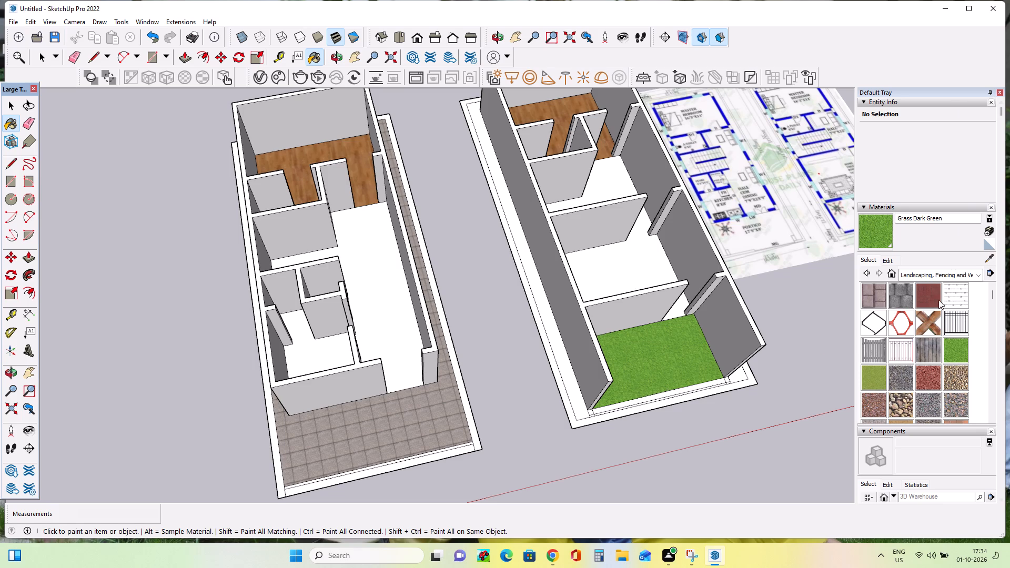
double_click(979, 271)
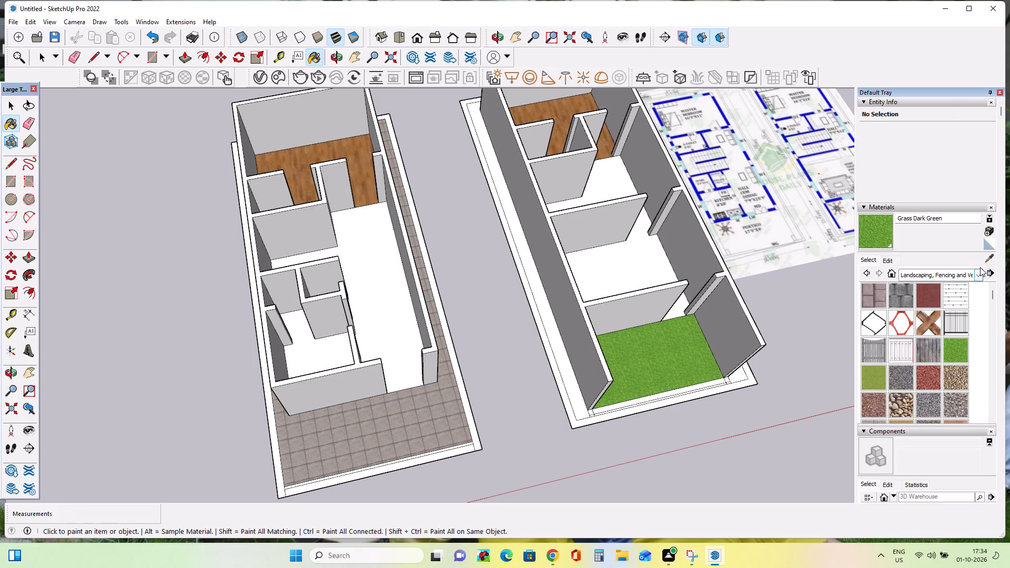
double_click(980, 267)
left_click(978, 275)
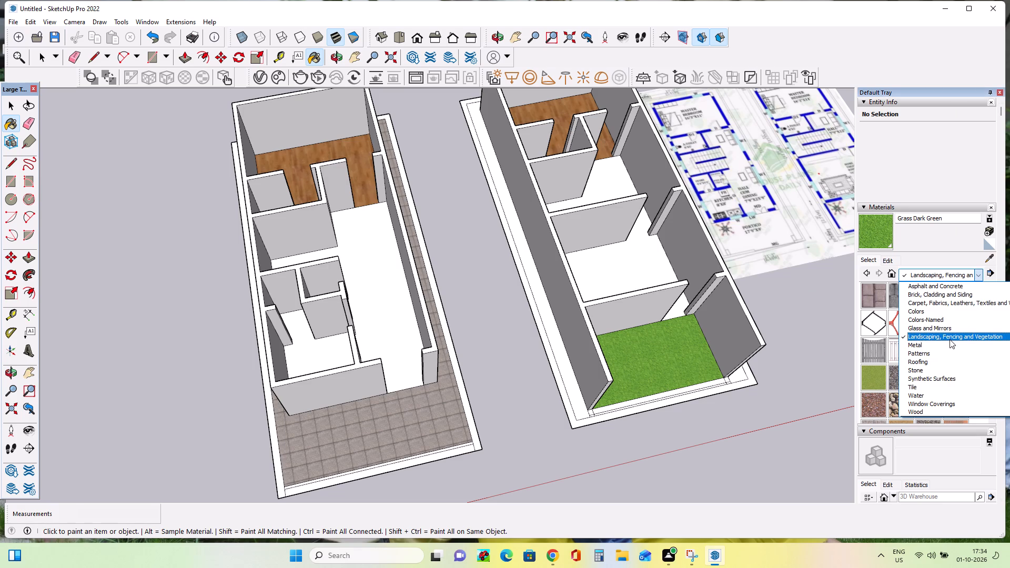
double_click(950, 315)
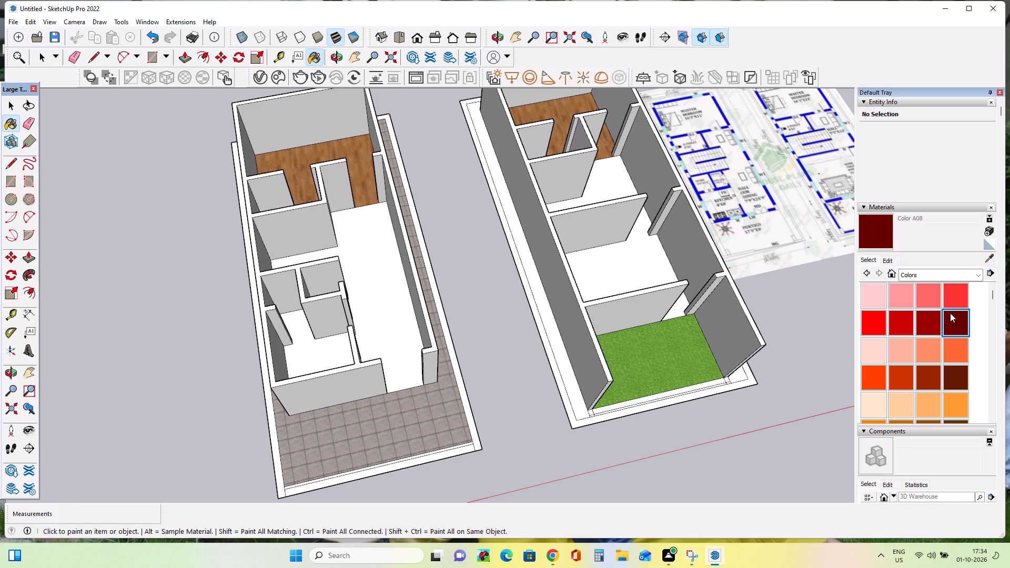
left_click(936, 277)
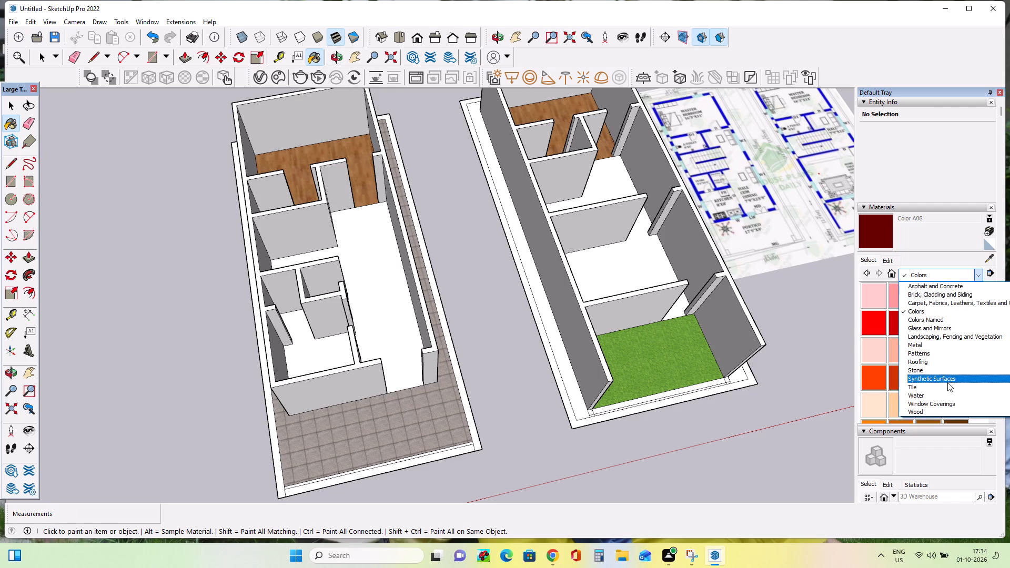
left_click(947, 387)
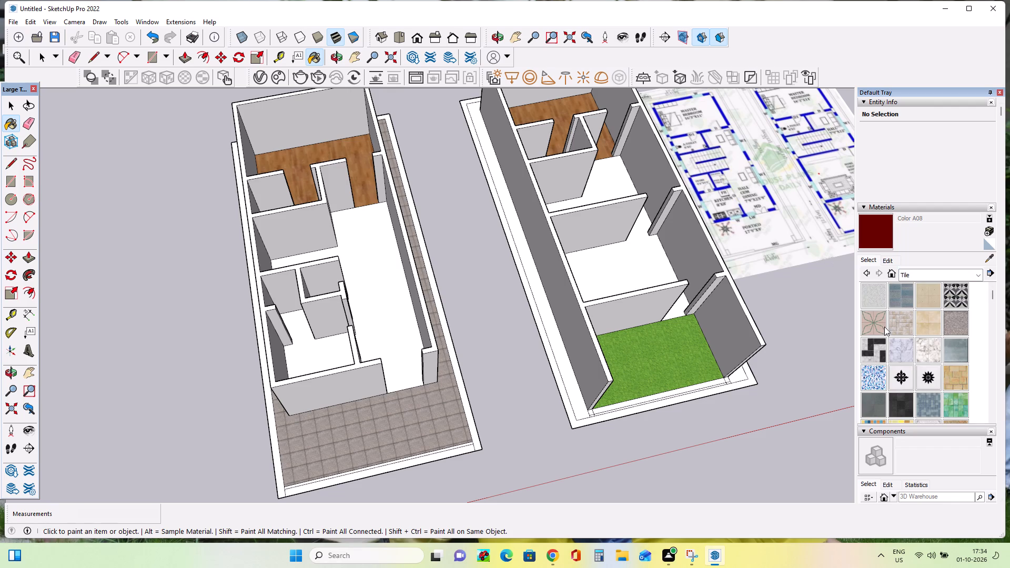
left_click(931, 314)
left_click(608, 261)
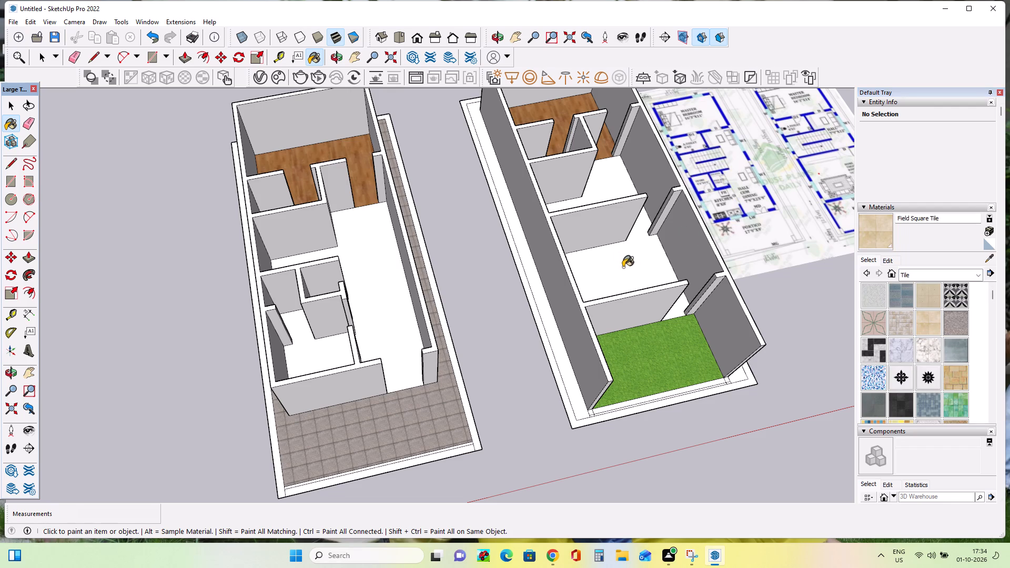
double_click(639, 240)
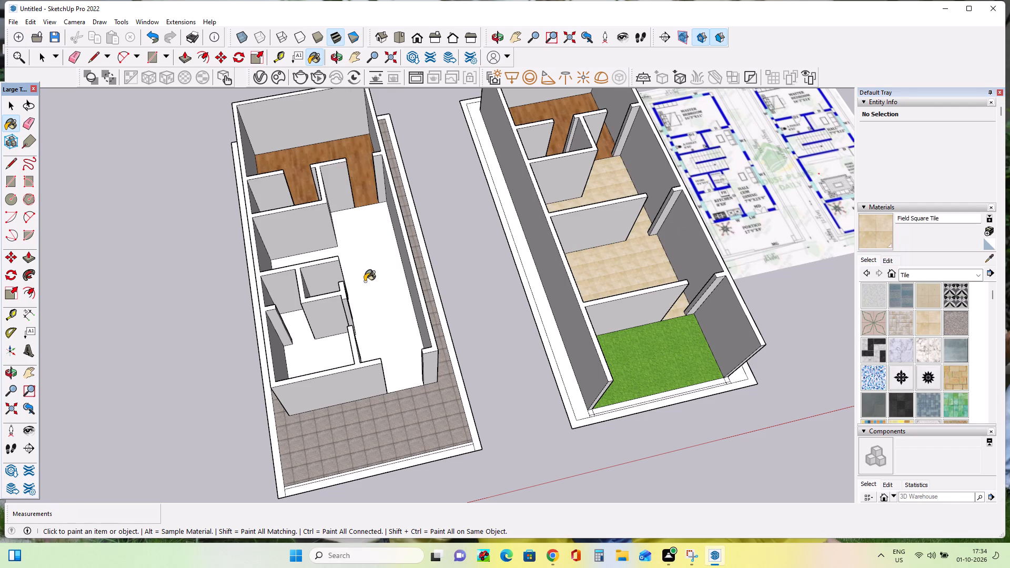
left_click(365, 281)
middle_click_drag(365, 284, 355, 315)
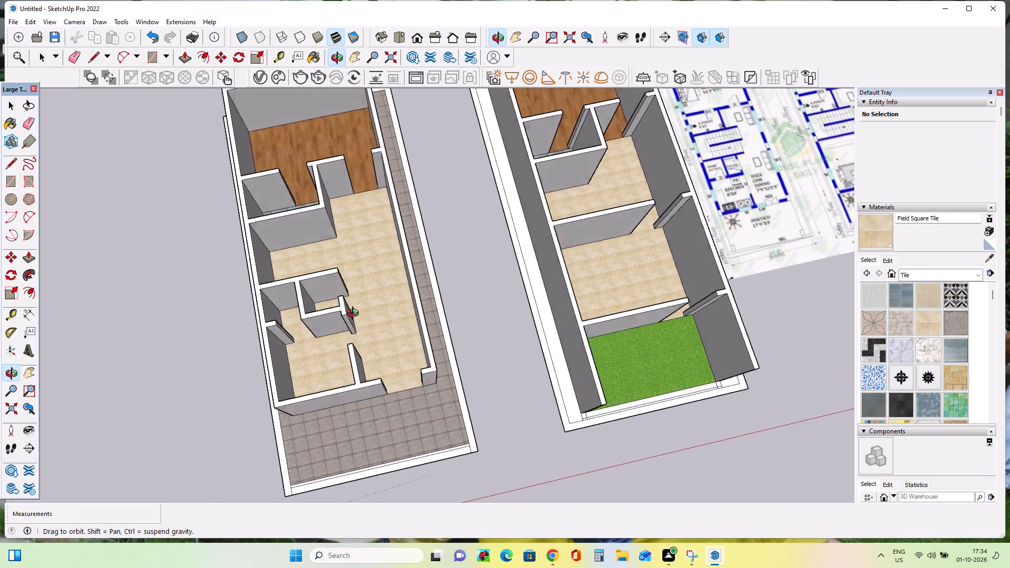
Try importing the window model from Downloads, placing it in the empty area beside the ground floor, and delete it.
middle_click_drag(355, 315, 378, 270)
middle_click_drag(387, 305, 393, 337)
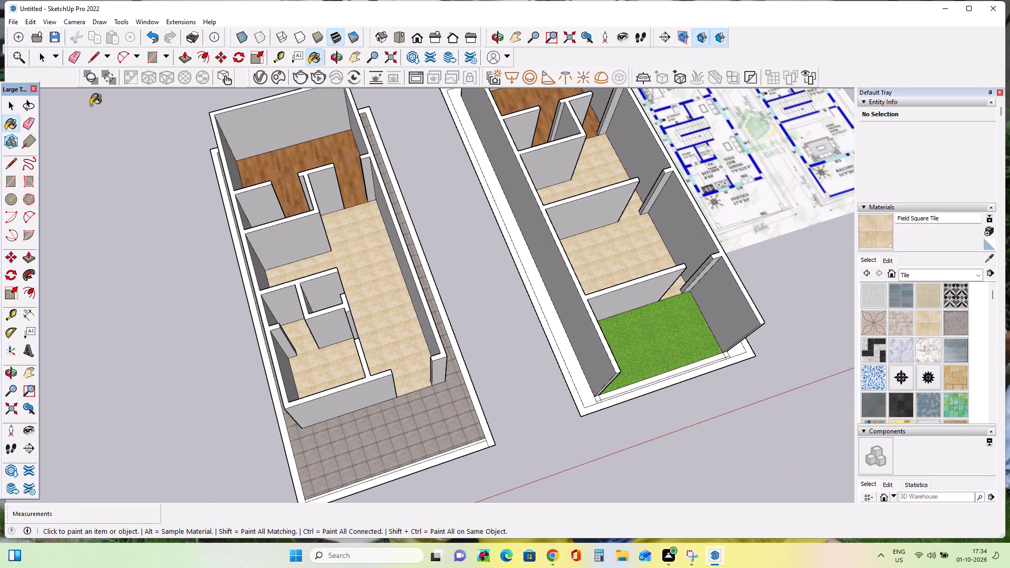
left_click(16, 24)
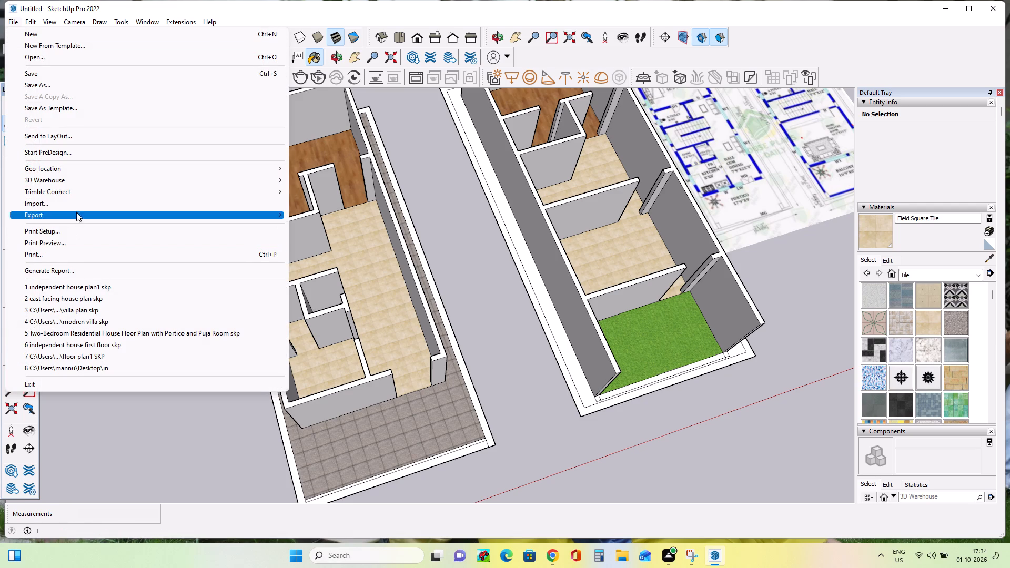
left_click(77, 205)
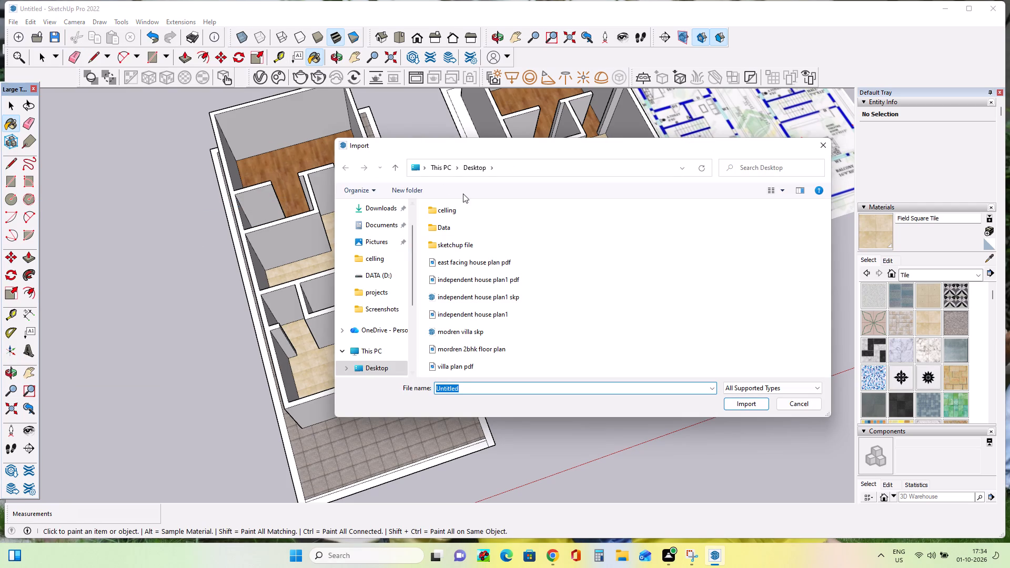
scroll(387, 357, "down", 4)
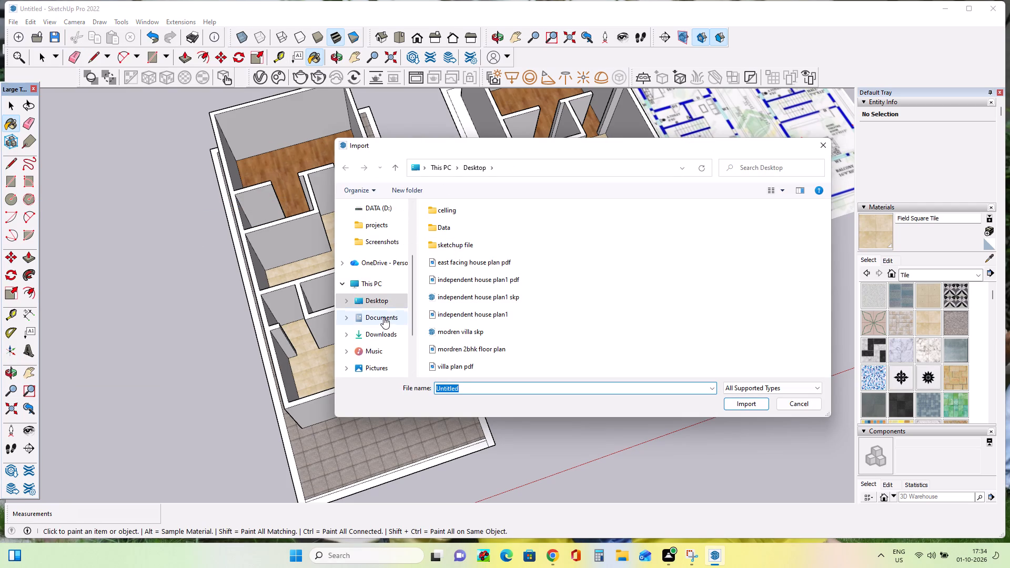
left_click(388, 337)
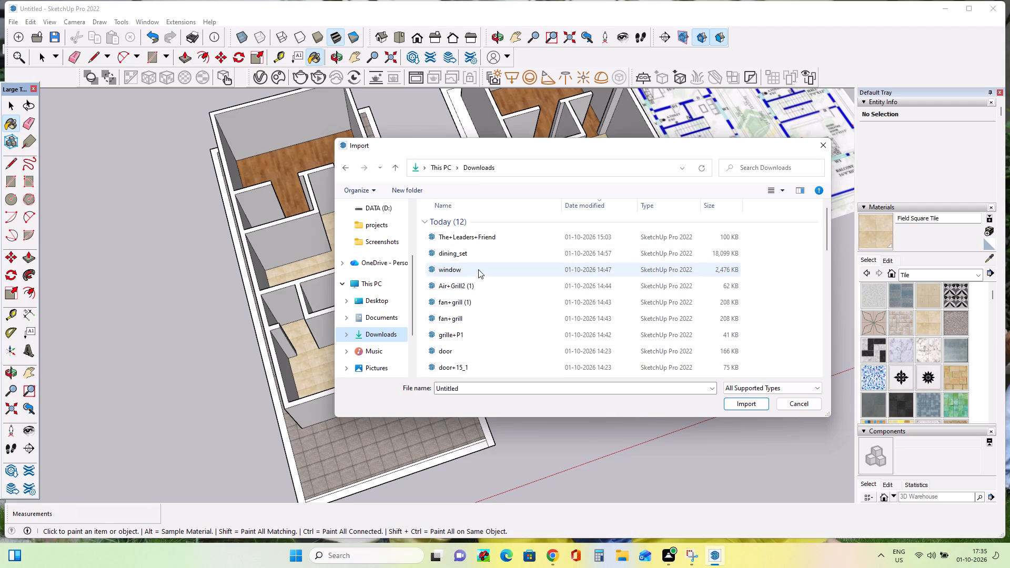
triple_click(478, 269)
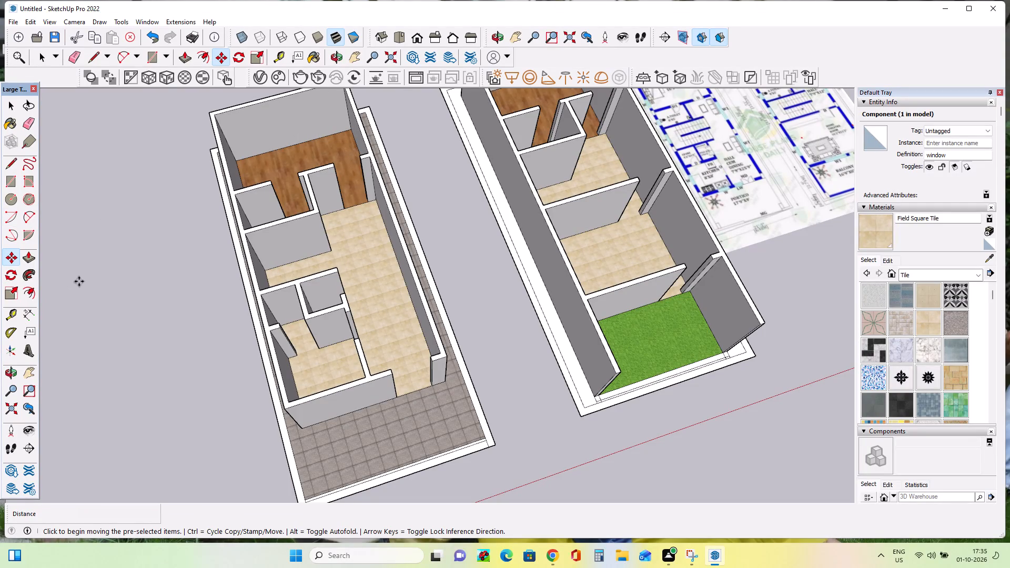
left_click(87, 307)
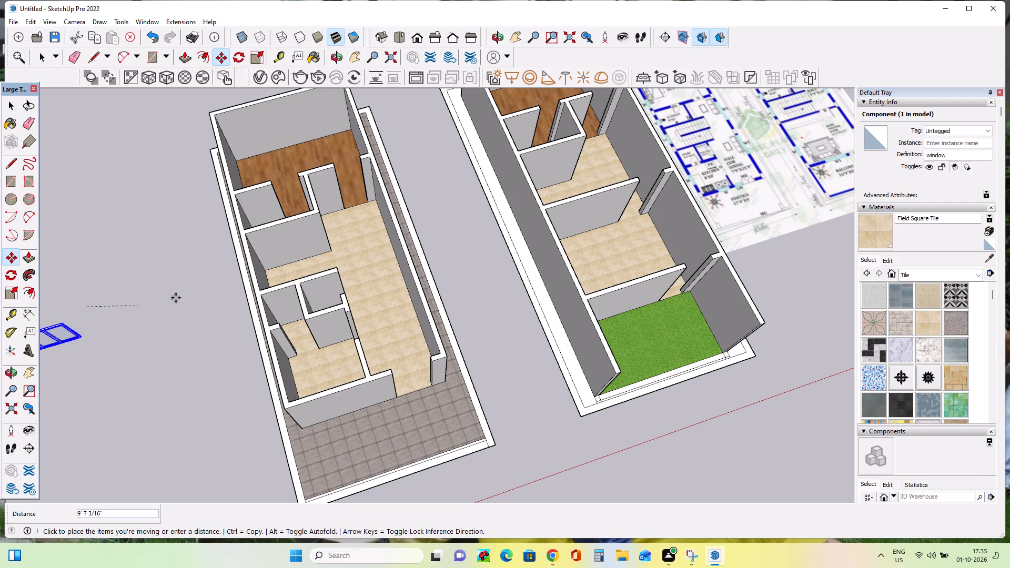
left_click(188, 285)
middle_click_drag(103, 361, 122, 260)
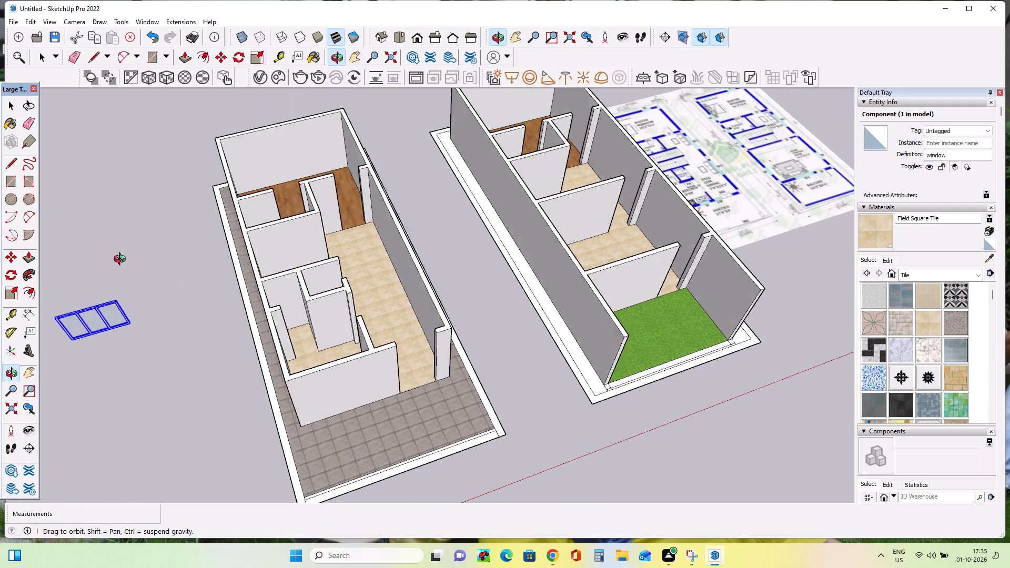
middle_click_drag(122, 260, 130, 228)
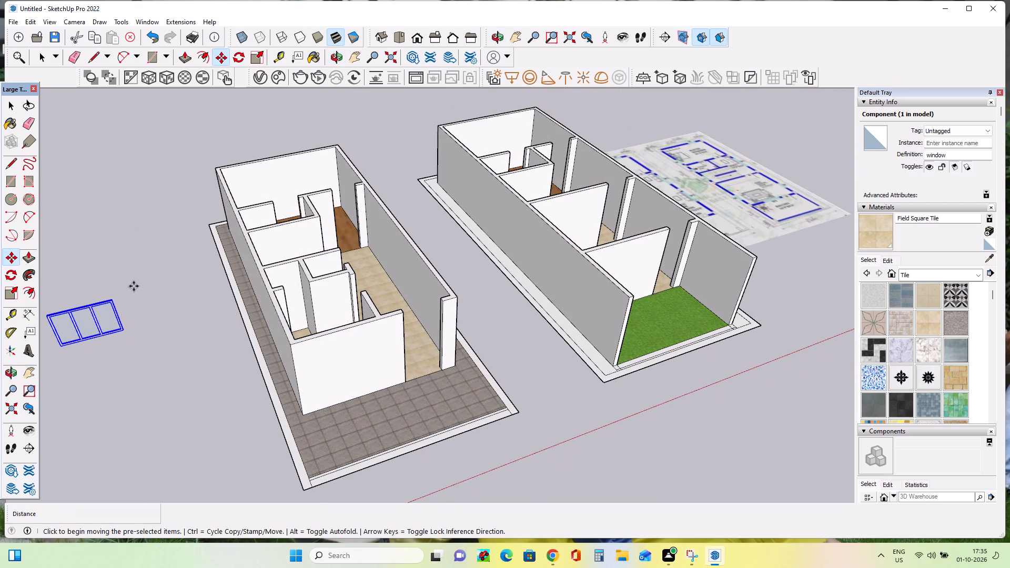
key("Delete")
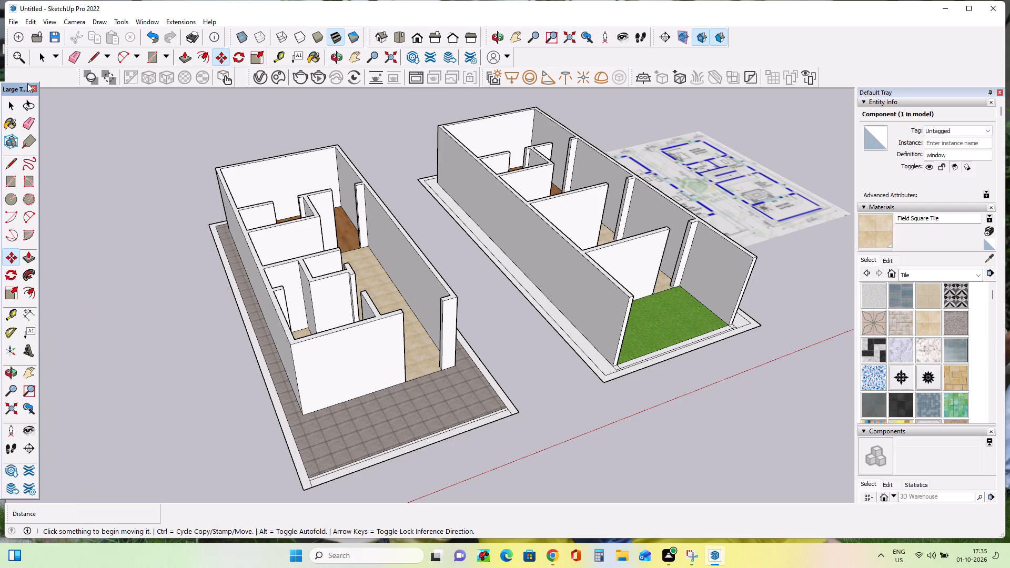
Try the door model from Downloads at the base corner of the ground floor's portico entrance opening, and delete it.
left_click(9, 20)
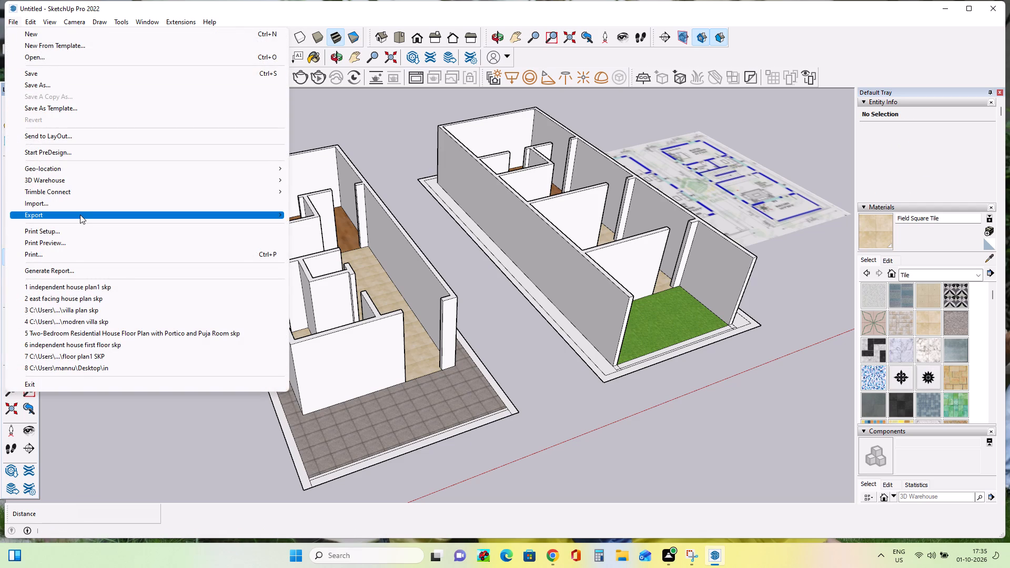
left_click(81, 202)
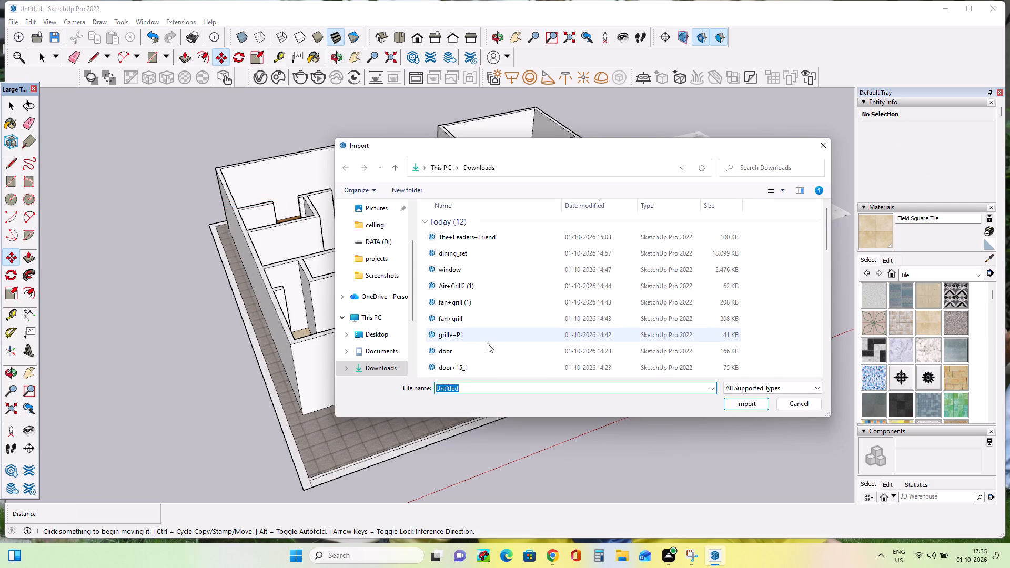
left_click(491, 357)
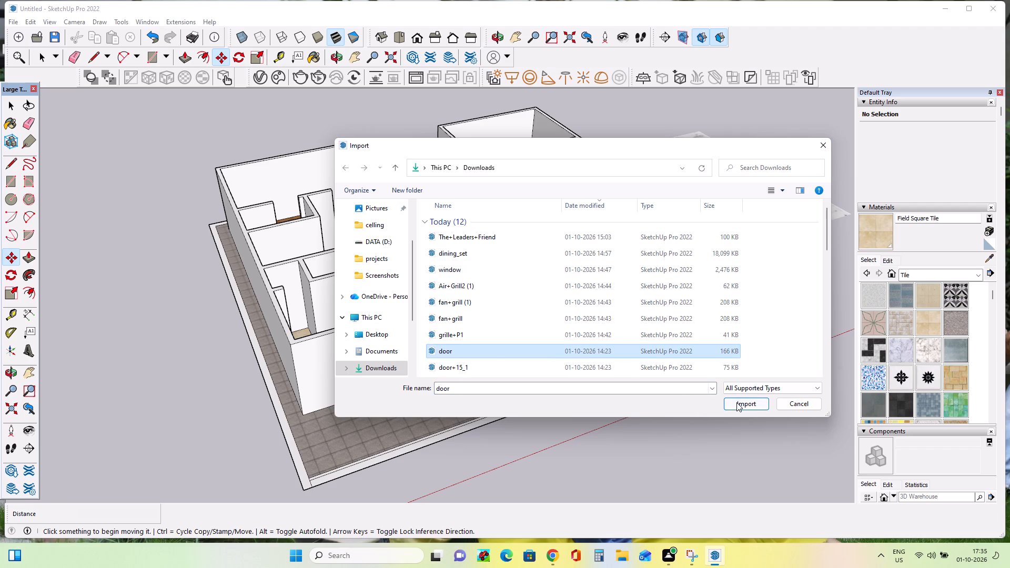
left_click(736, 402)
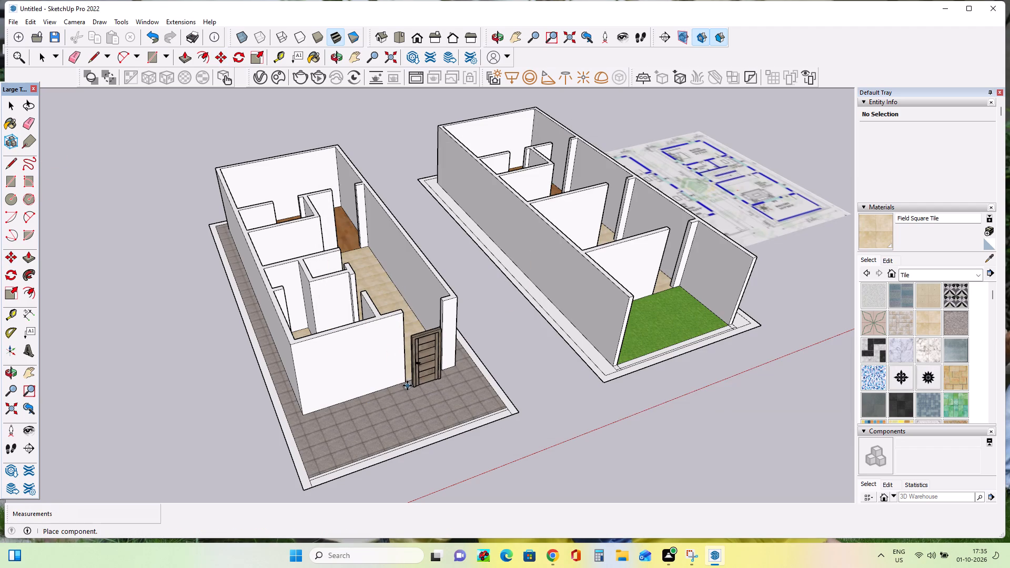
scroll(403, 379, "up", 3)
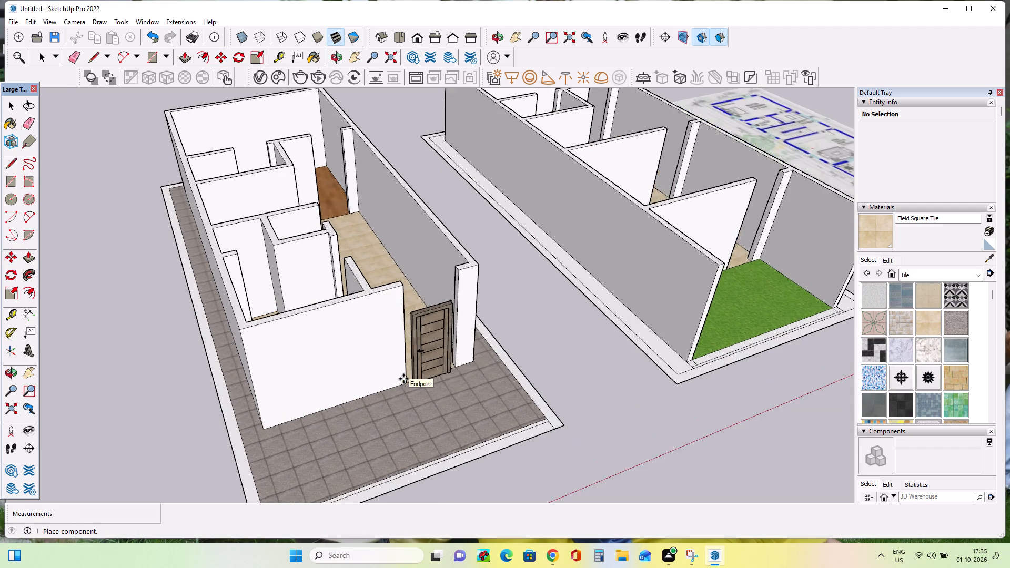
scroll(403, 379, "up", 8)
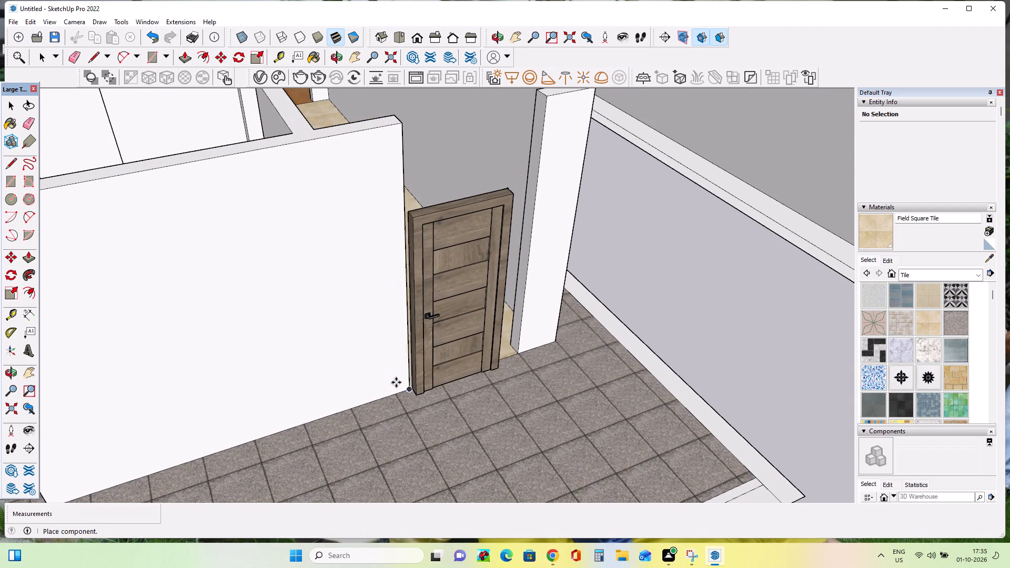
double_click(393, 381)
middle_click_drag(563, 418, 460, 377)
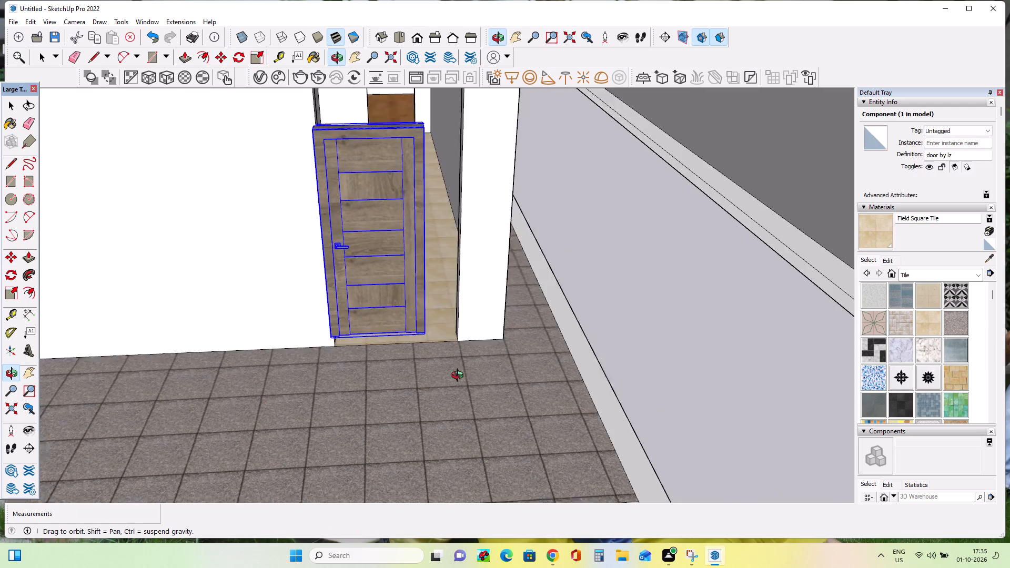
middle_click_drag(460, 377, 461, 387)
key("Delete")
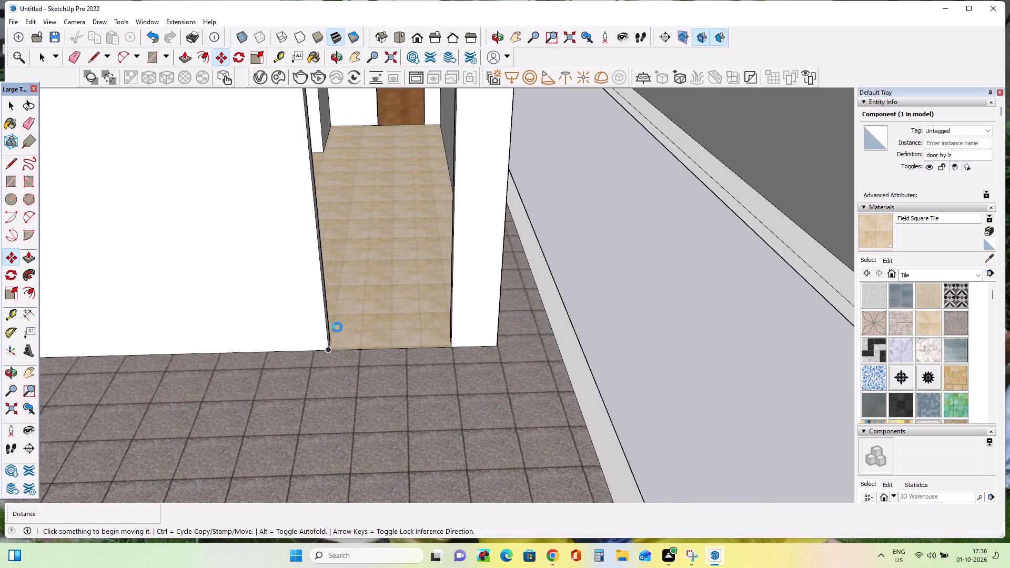
Import the 17,598 KB Untitled SketchUp model from Downloads.
left_click(14, 18)
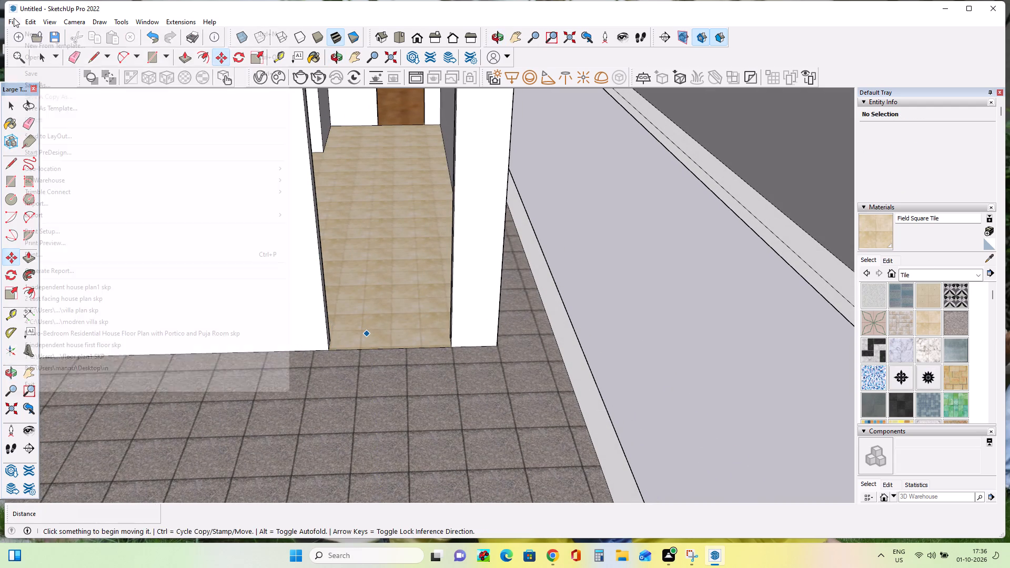
left_click(82, 201)
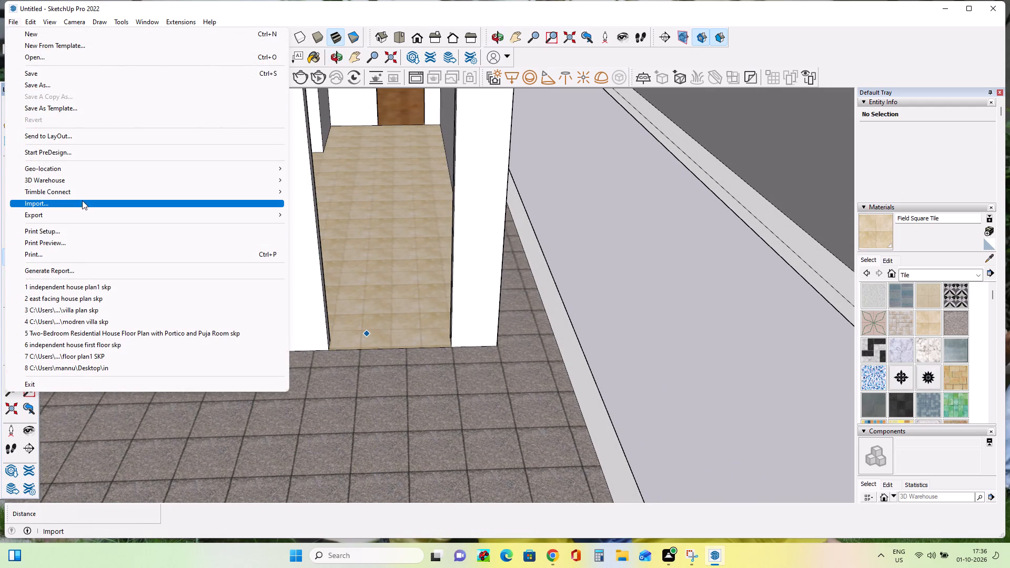
scroll(495, 329, "down", 11)
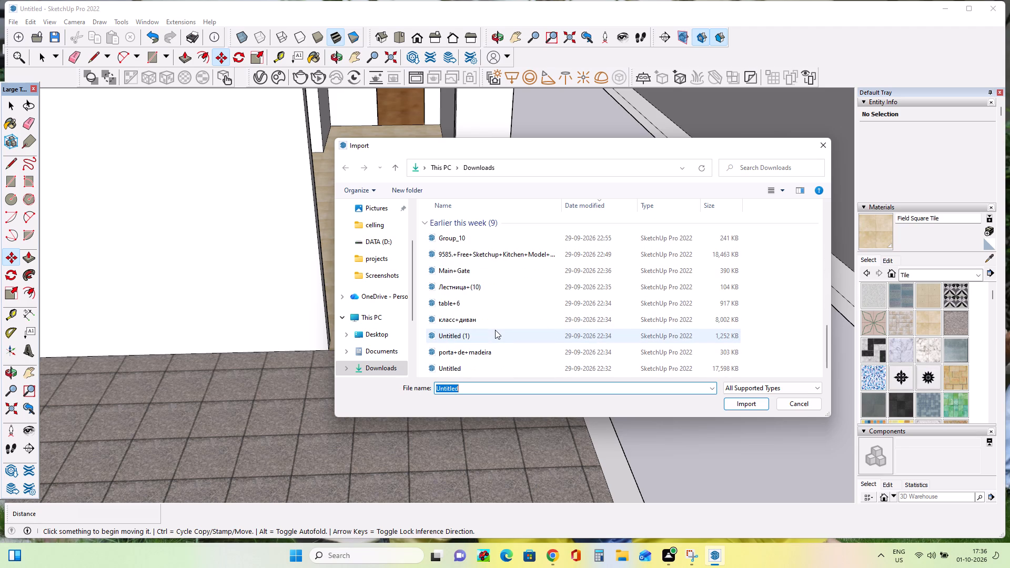
scroll(495, 330, "down", 12)
left_click(487, 369)
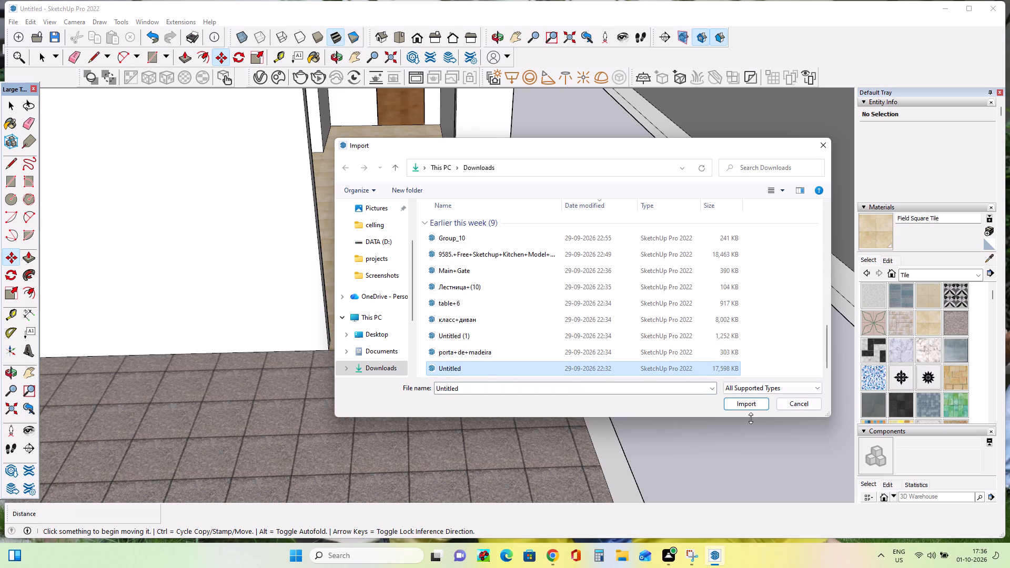
left_click(749, 408)
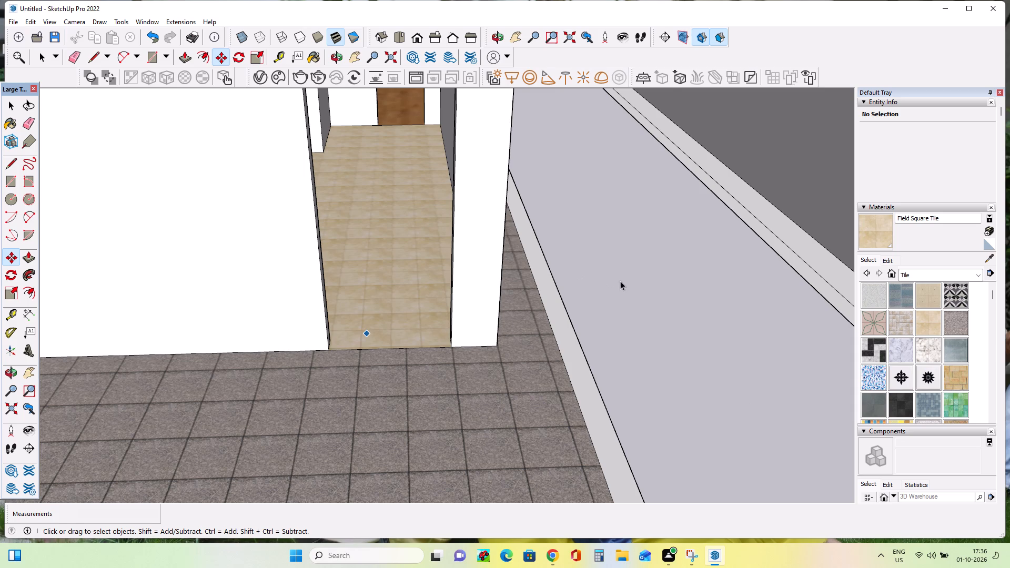
scroll(654, 323, "down", 5)
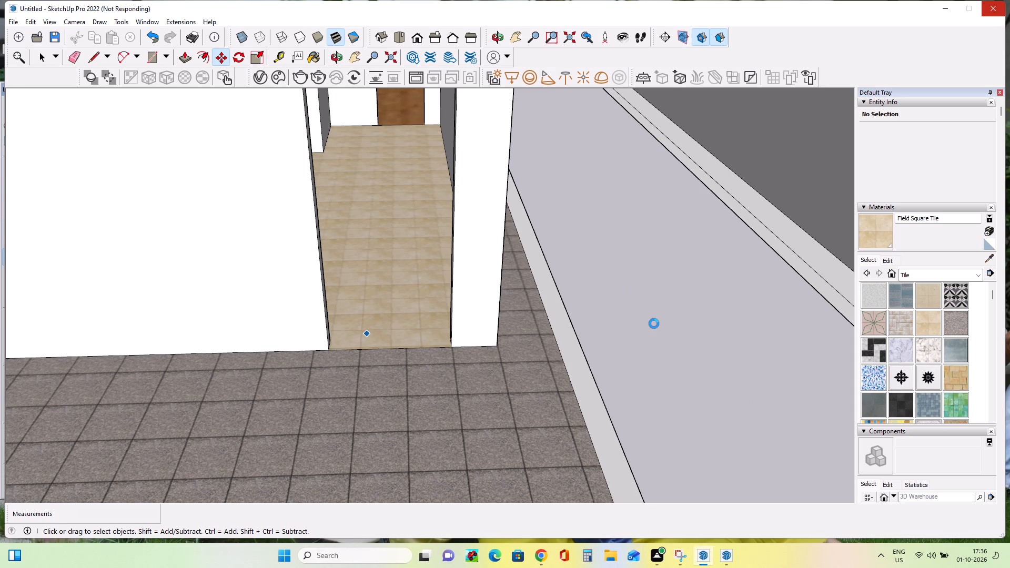
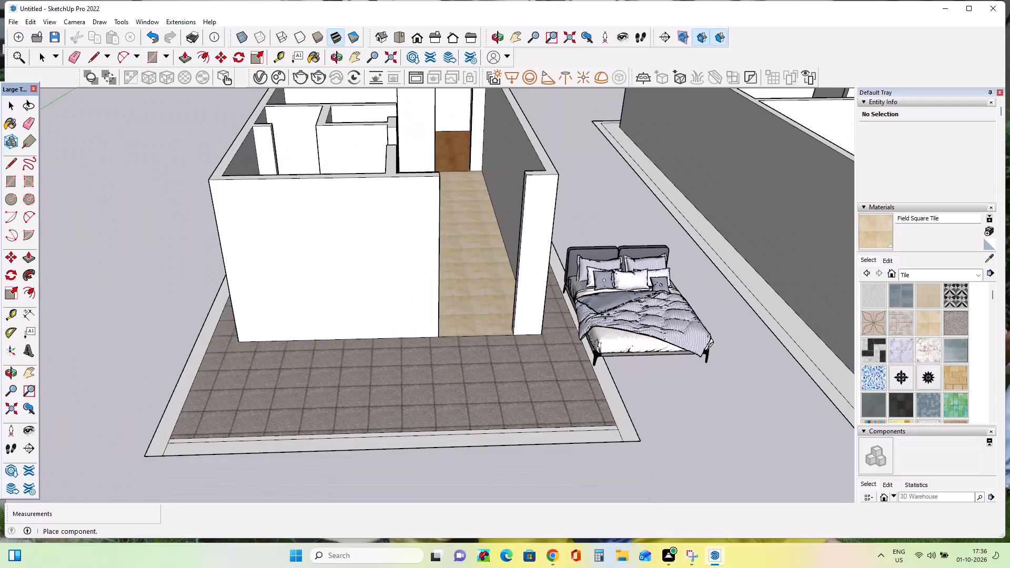
Place the imported bed model in the empty area beside the ground floor.
scroll(605, 313, "down", 5)
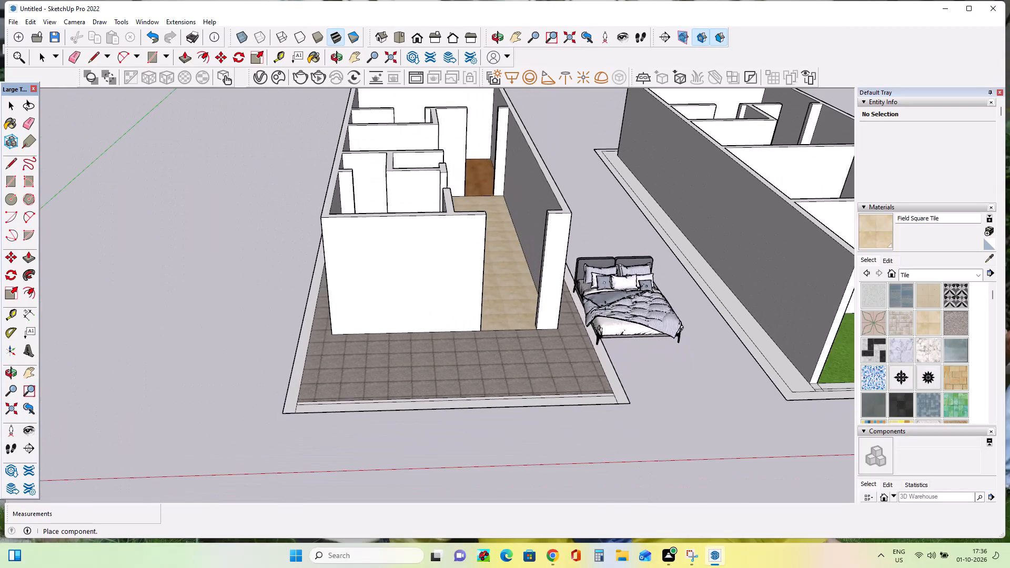
scroll(605, 305, "down", 17)
middle_click_drag(605, 305, 594, 394)
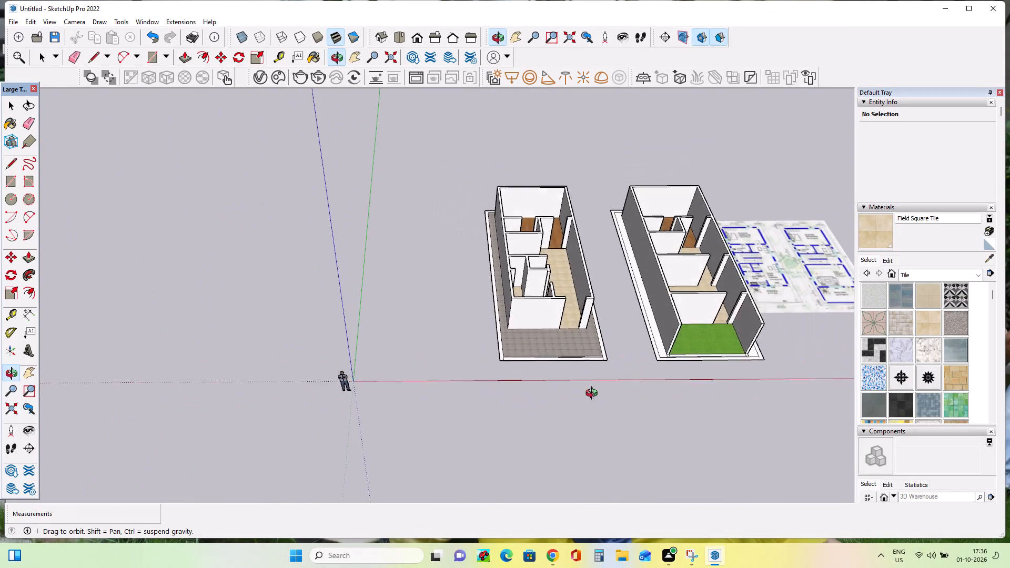
middle_click_drag(594, 394, 592, 424)
double_click(443, 227)
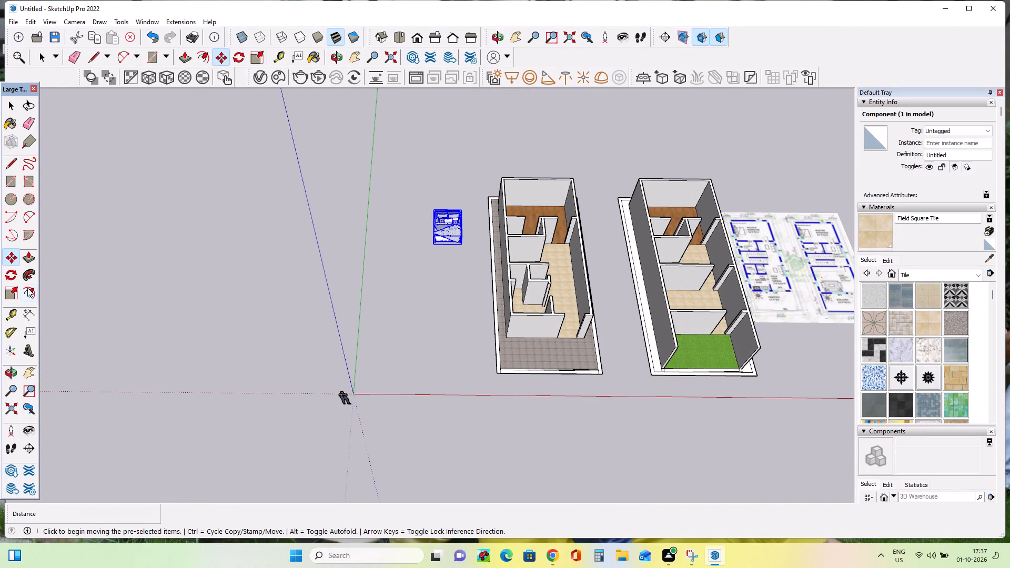
Rotate the bed 90 degrees horizontally.
left_click(10, 269)
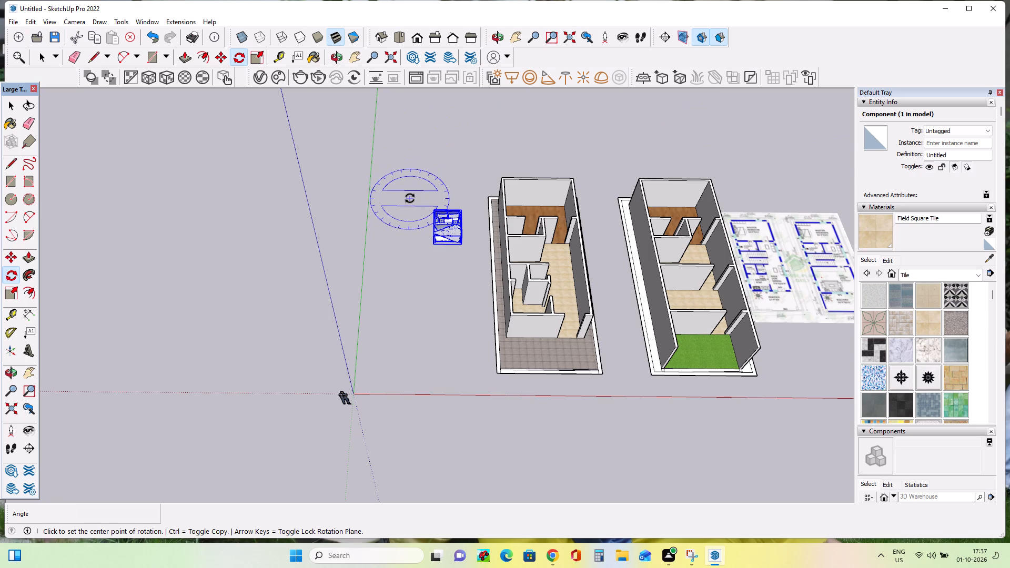
double_click(410, 198)
left_click(329, 194)
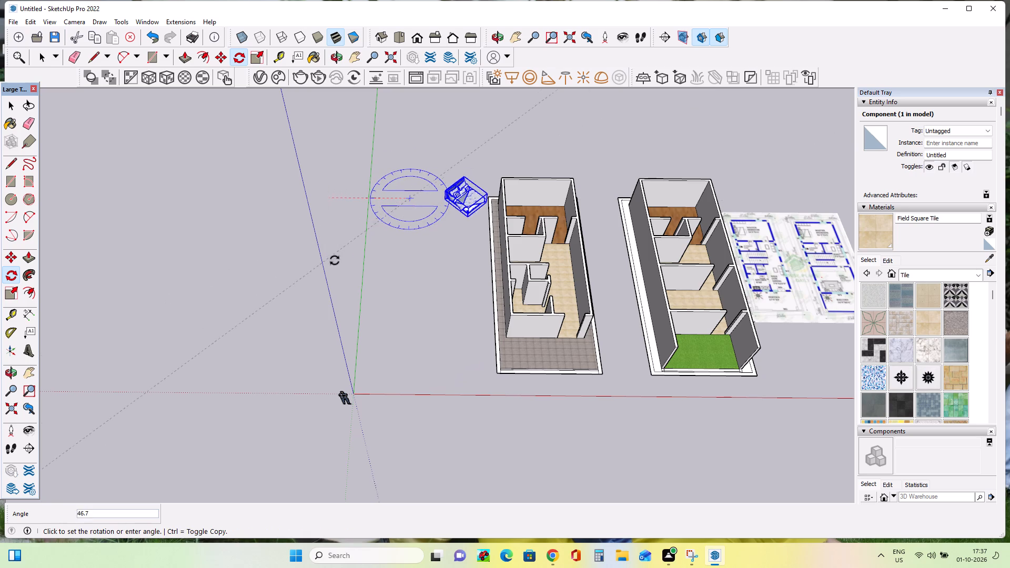
double_click(406, 296)
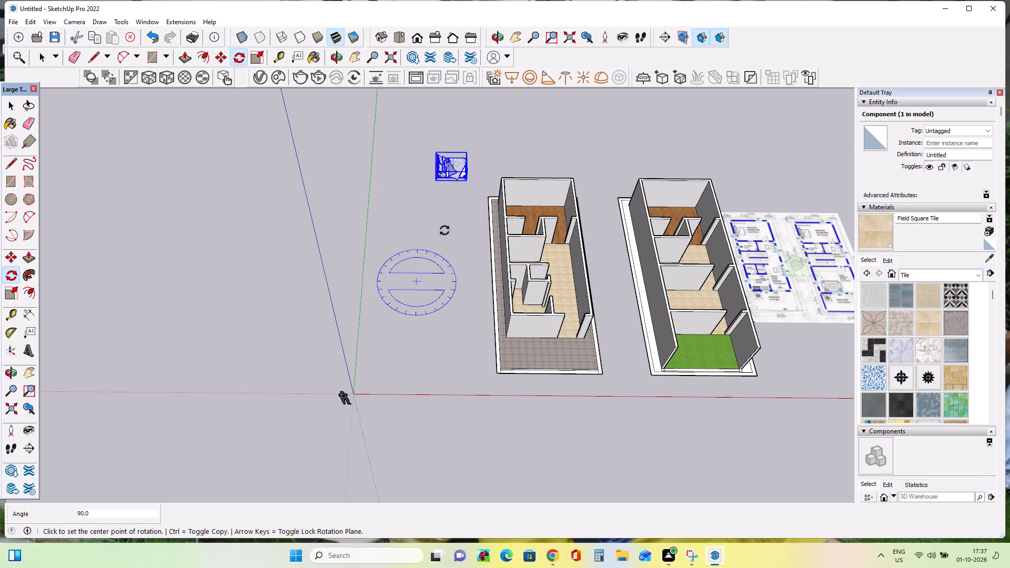
Move the bed by its base corner into the ground floor's wood-floored master bedroom.
scroll(436, 199, "up", 3)
middle_click_drag(436, 206, 440, 235)
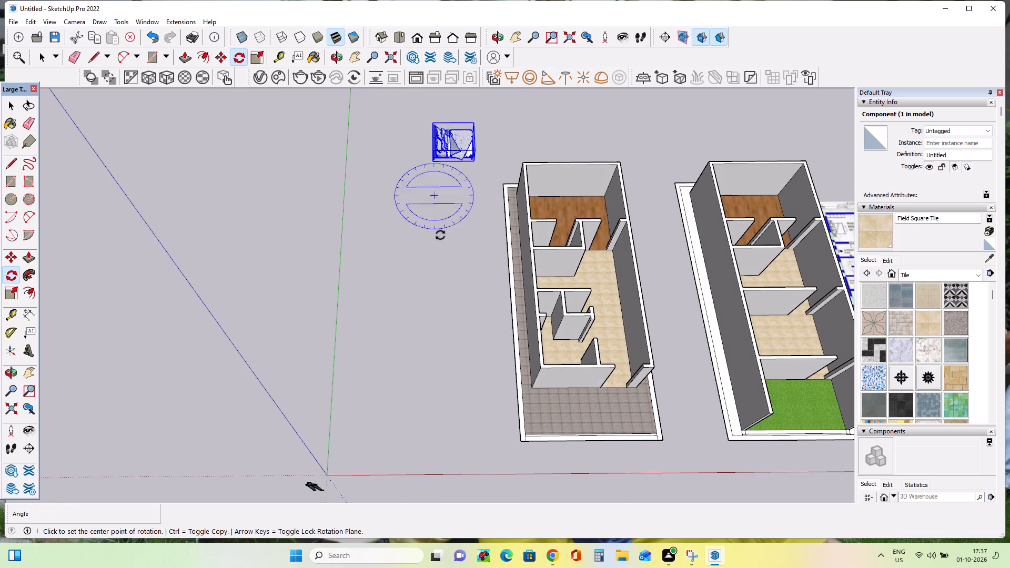
scroll(440, 236, "down", 8)
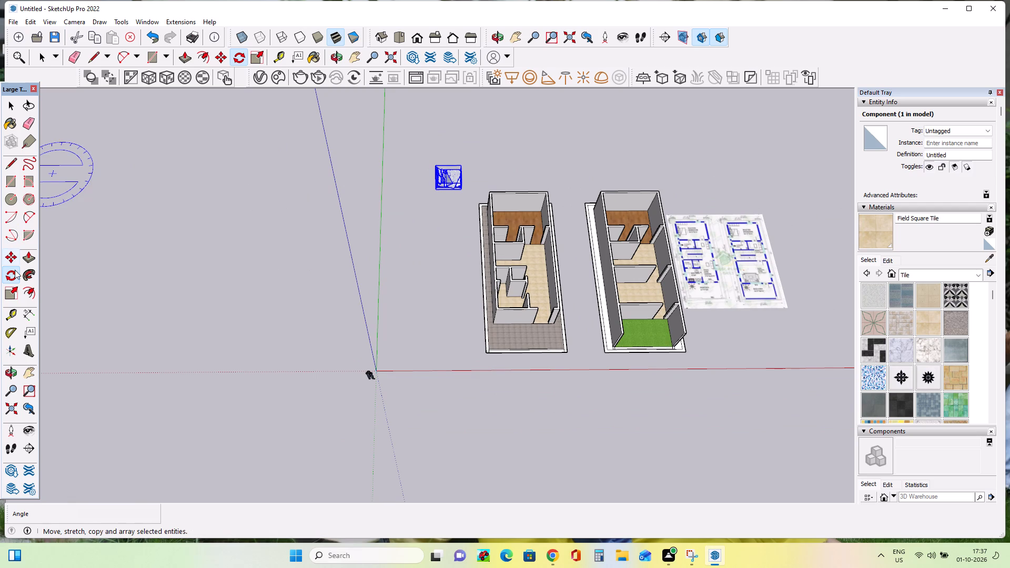
left_click(14, 259)
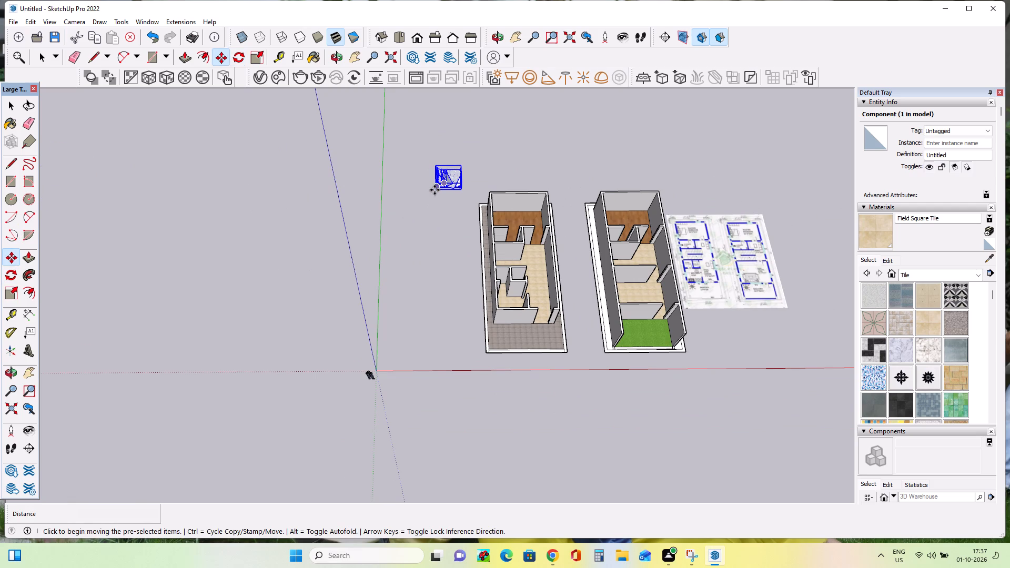
left_click(435, 190)
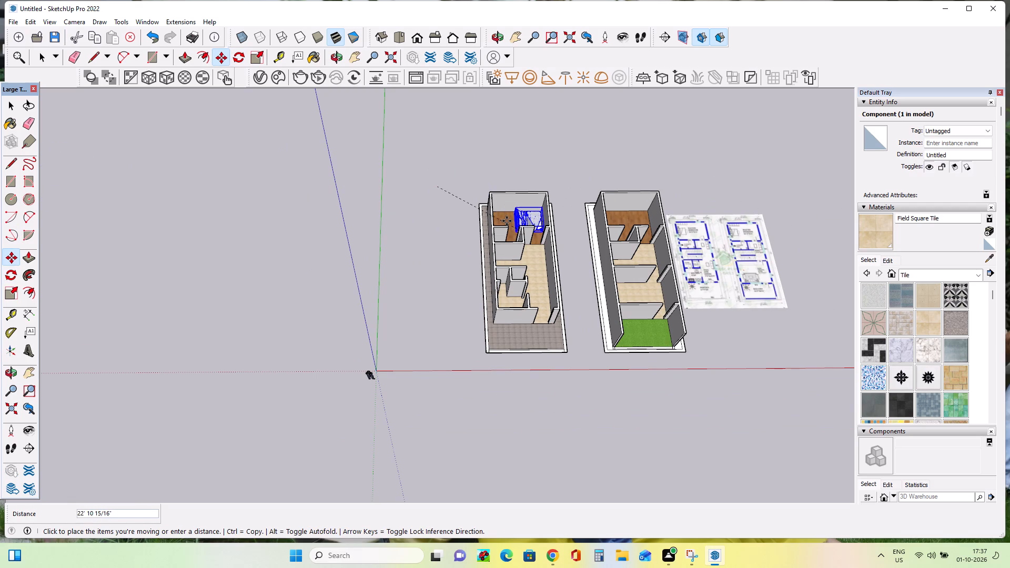
double_click(506, 227)
Shift the bed inside the ground-floor bedroom until its headboard meets the outer side wall, a final move of about 3'.
scroll(506, 228, "up", 20)
scroll(506, 228, "up", 3)
middle_click_drag(516, 241, 509, 234)
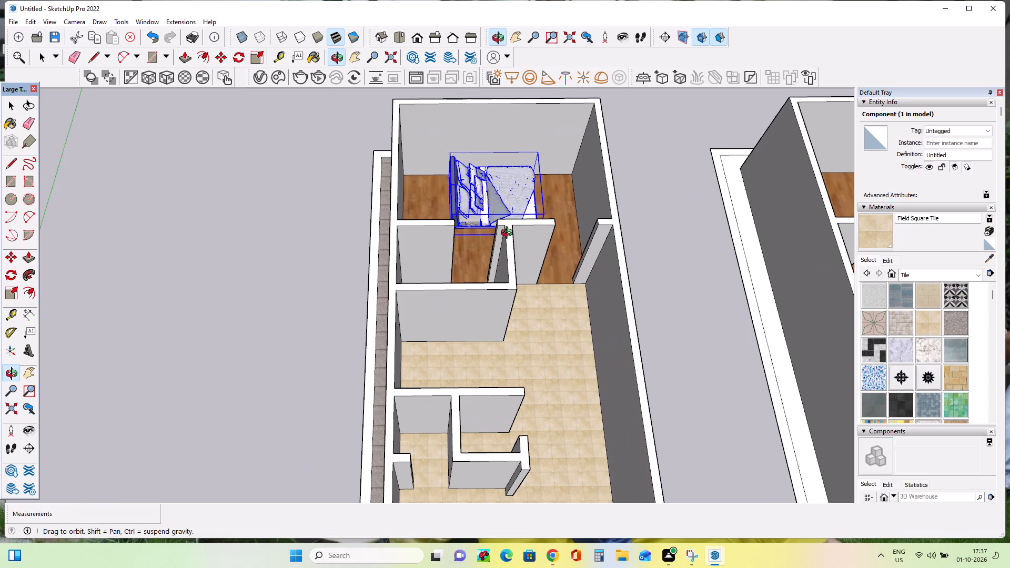
middle_click_drag(509, 234, 494, 205)
scroll(522, 231, "up", 12)
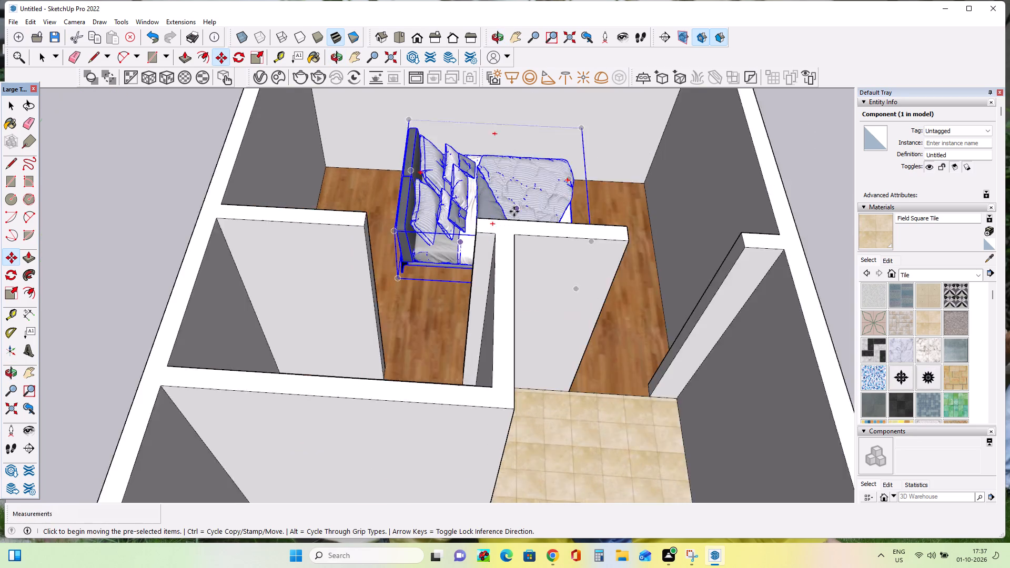
scroll(514, 211, "up", 1)
middle_click_drag(514, 211, 502, 240)
left_click(374, 277)
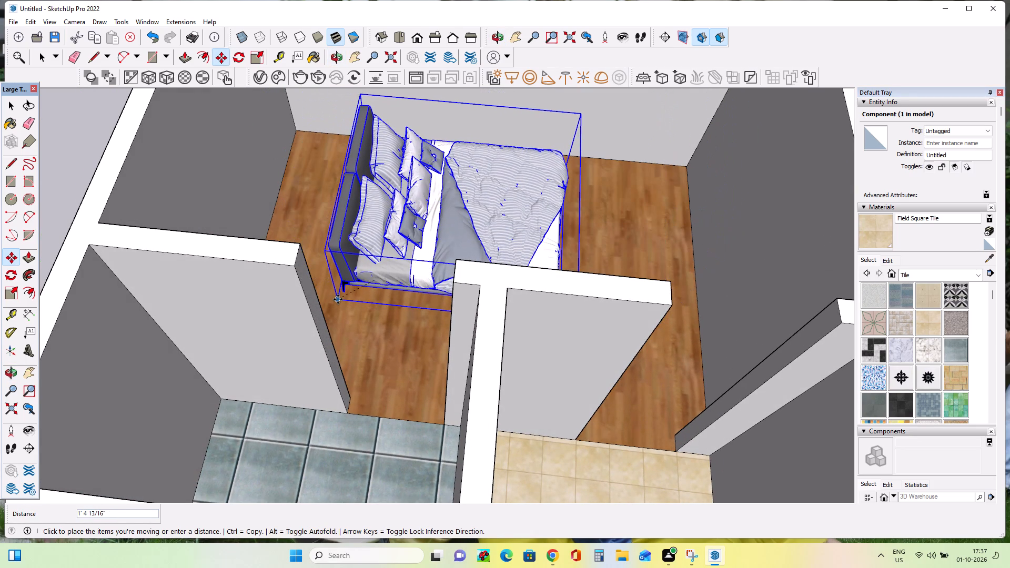
double_click(338, 299)
scroll(340, 286, "up", 10)
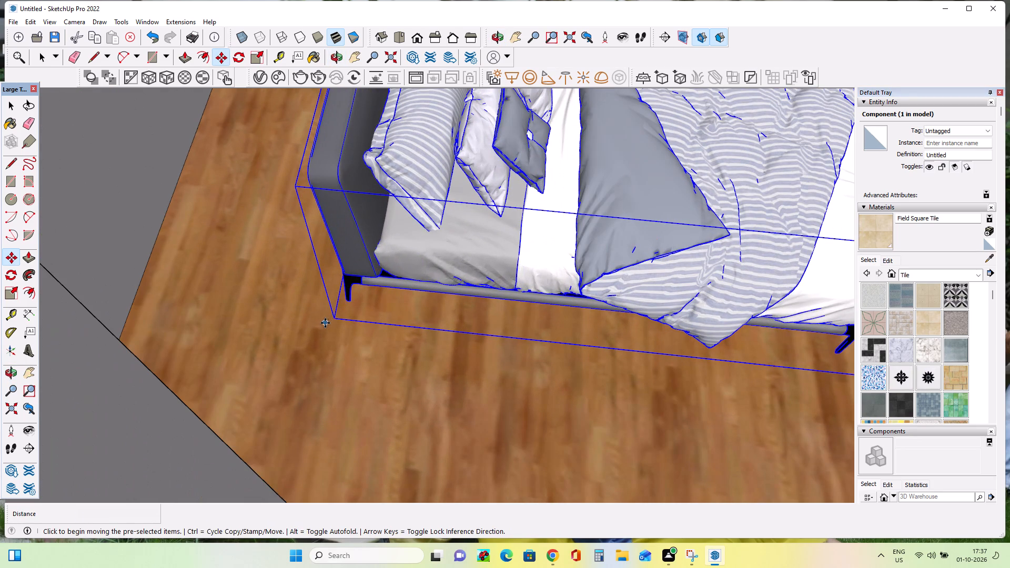
left_click(336, 320)
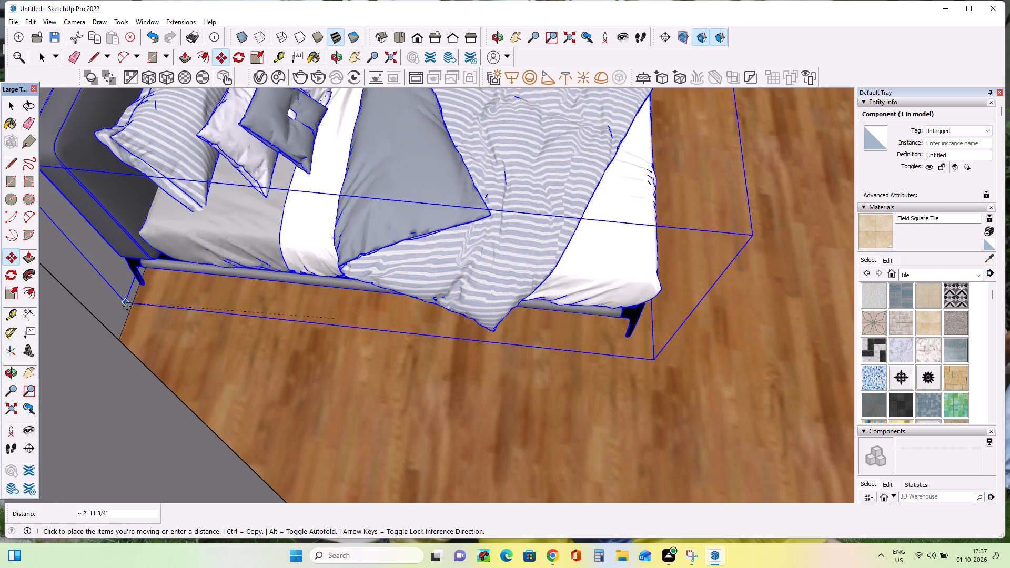
left_click(128, 307)
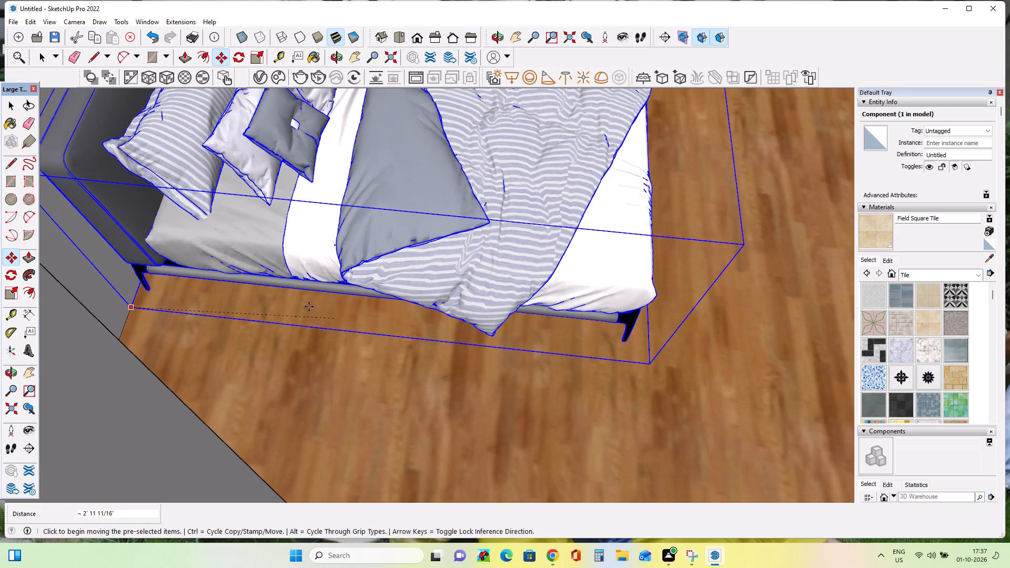
Copy the bed from the ground-floor bedroom into the upper floor's wood-floored master bedroom.
scroll(366, 291, "down", 19)
scroll(366, 291, "down", 4)
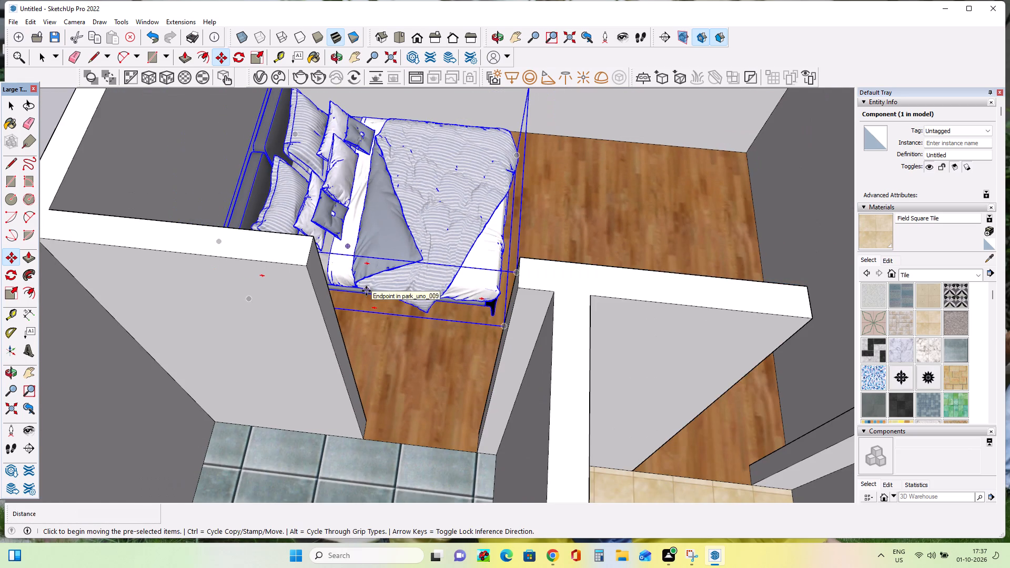
scroll(366, 291, "down", 9)
middle_click_drag(411, 268, 378, 373)
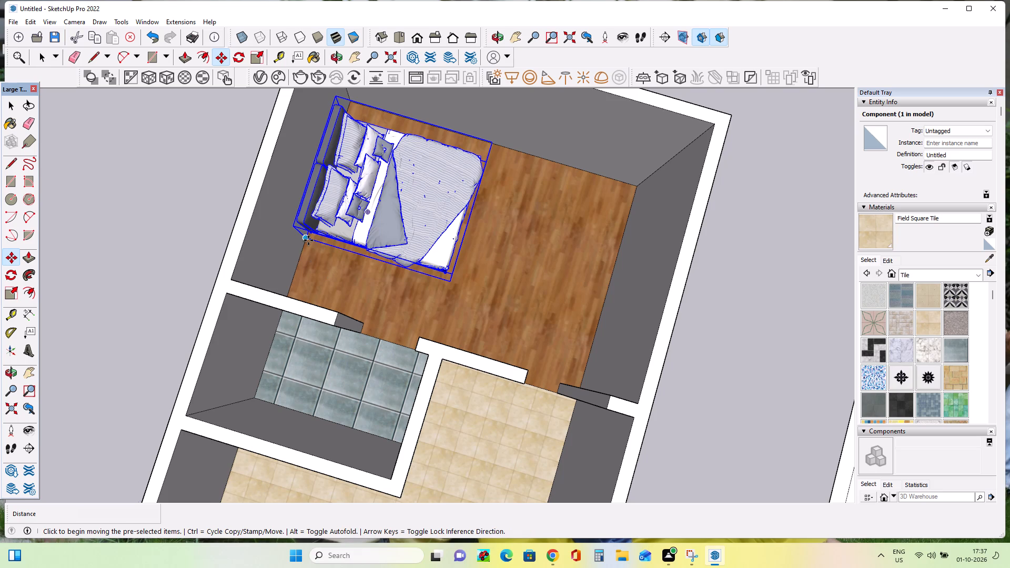
left_click(308, 240)
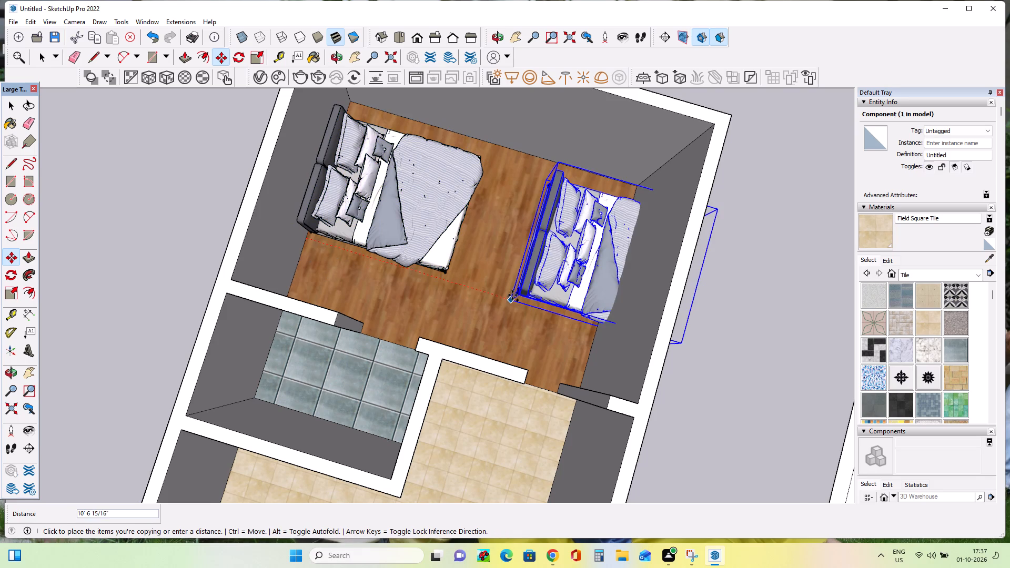
scroll(473, 279, "down", 18)
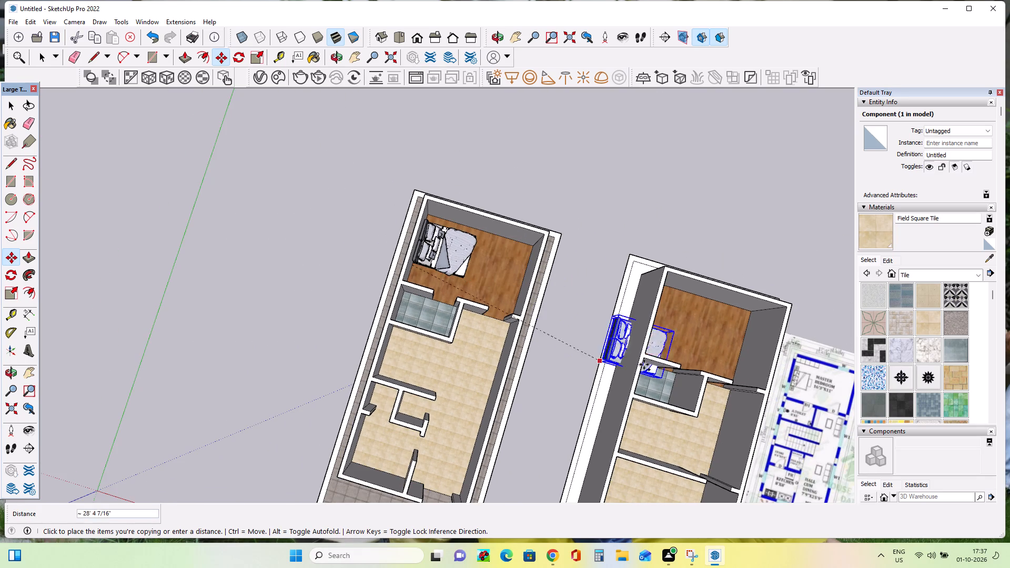
left_click(670, 346)
Move the copied bed about 5' 9" so its headboard meets the upper bedroom's outer side wall.
scroll(671, 343, "up", 5)
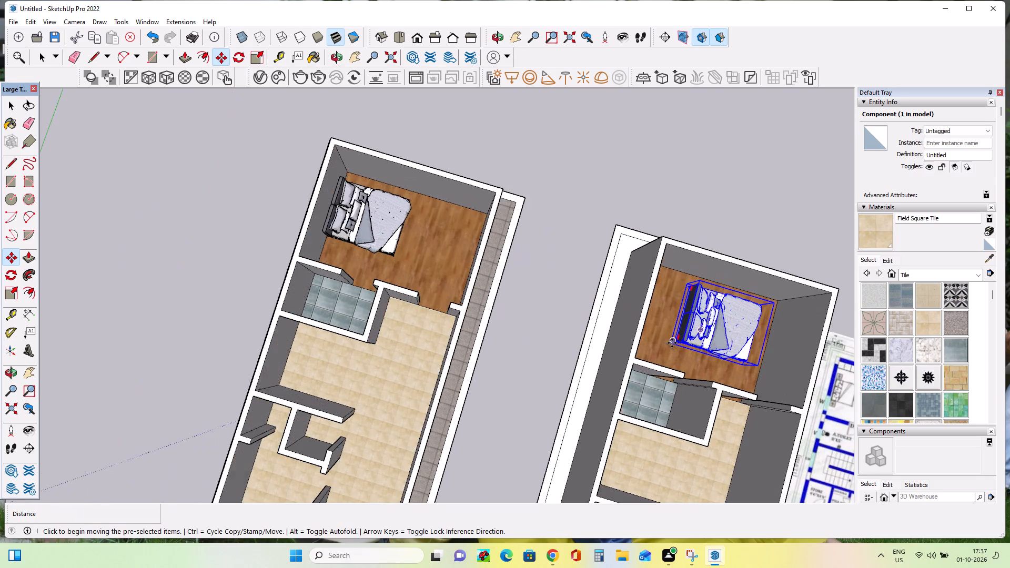
scroll(673, 344, "up", 20)
scroll(673, 344, "up", 6)
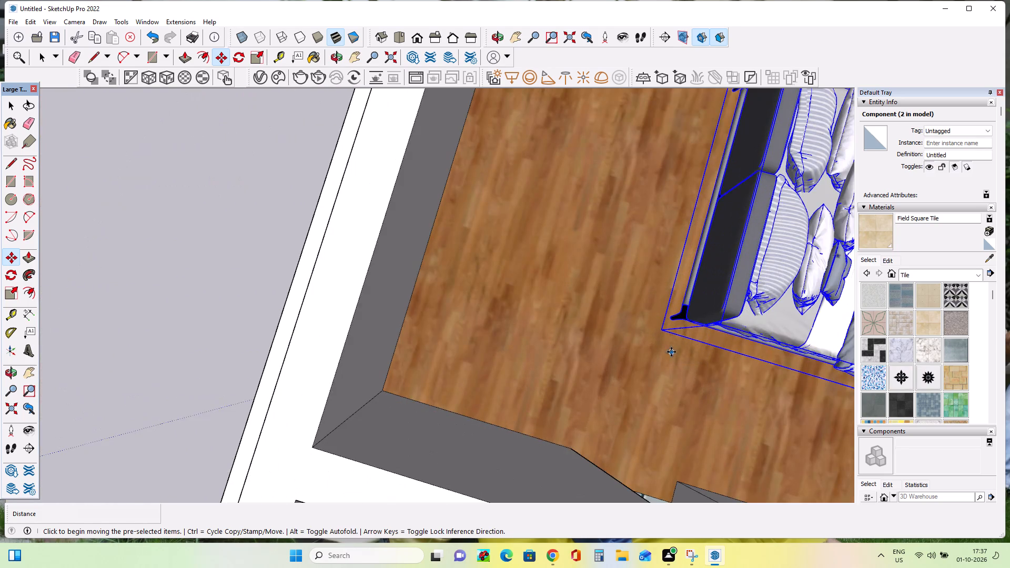
middle_click_drag(671, 352, 658, 315)
left_click(666, 353)
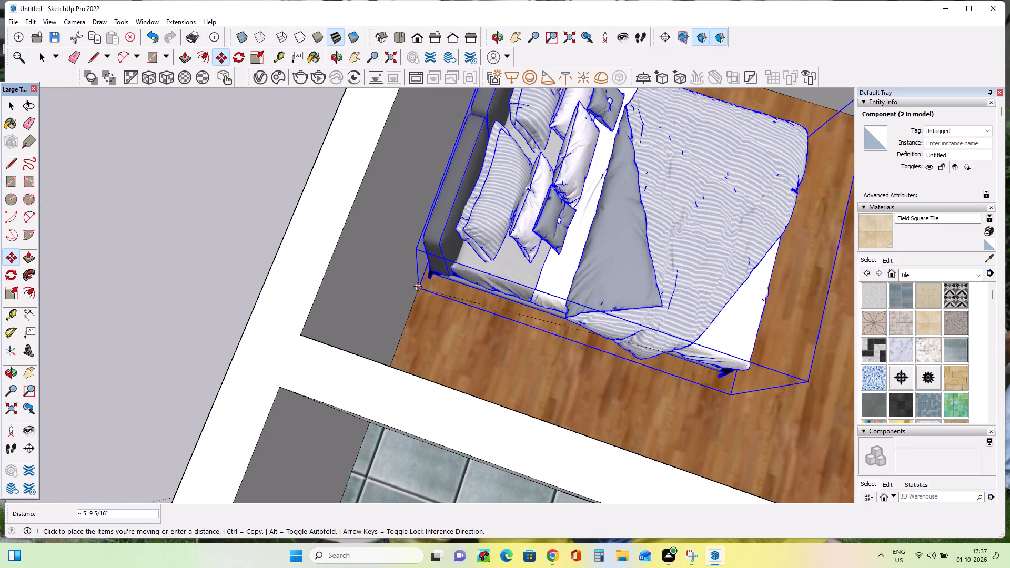
double_click(418, 287)
scroll(417, 306, "down", 13)
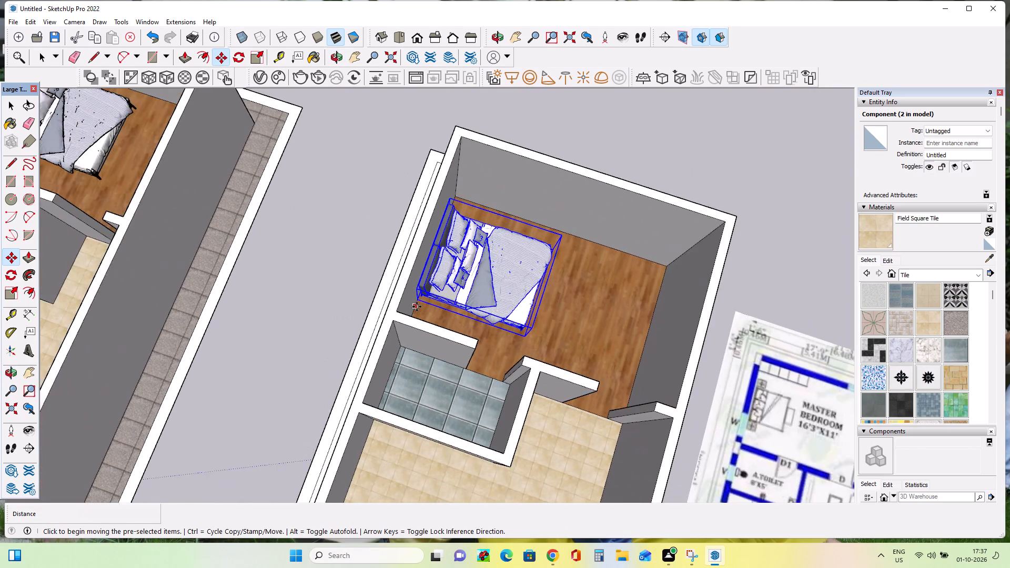
scroll(417, 307, "down", 12)
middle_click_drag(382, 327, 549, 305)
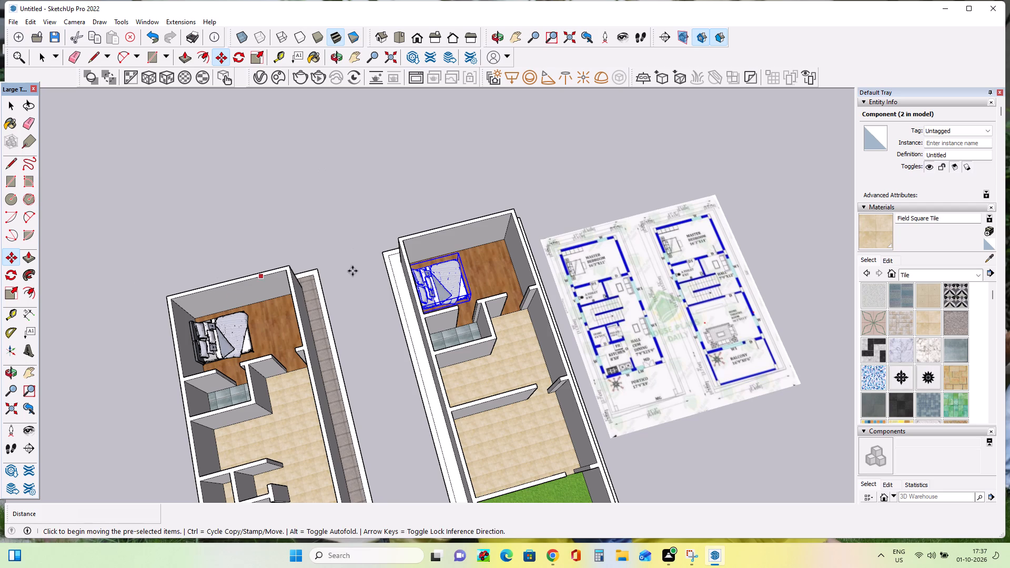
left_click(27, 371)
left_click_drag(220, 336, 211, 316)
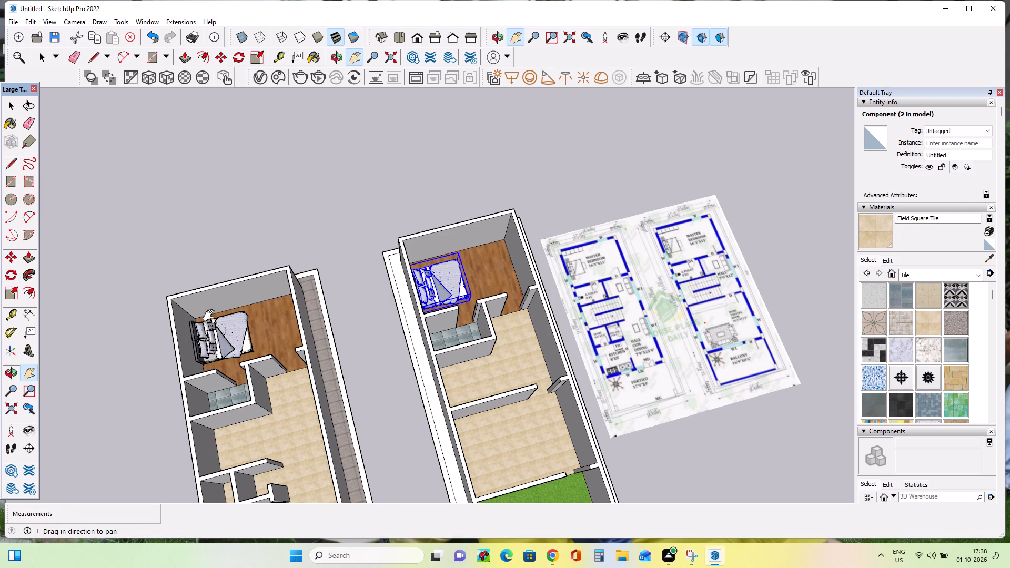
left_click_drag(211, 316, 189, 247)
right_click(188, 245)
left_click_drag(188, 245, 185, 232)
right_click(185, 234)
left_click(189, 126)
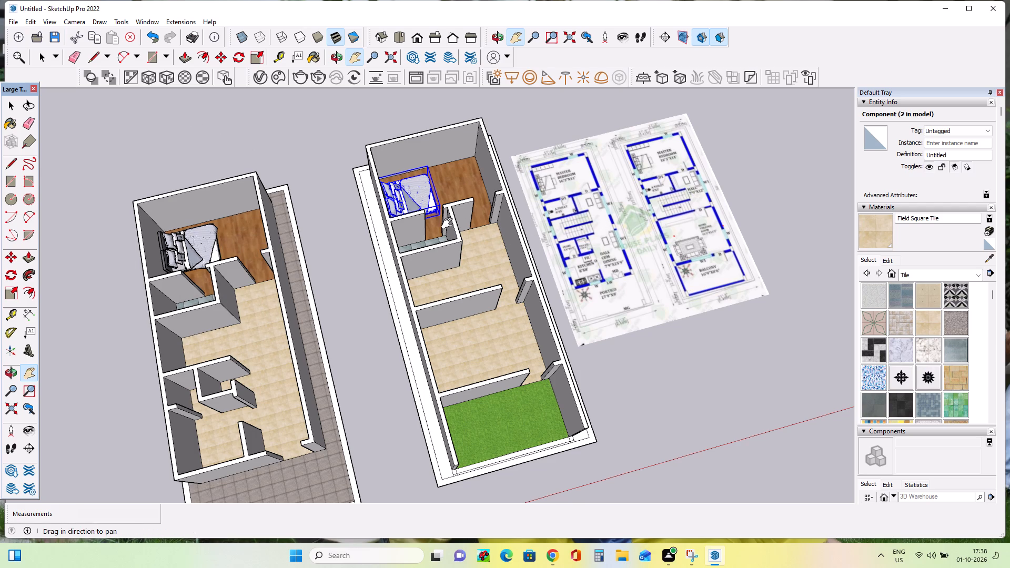
Clear the selection and import the porta+de+madeira door model from Downloads.
left_click(12, 105)
left_click(238, 144)
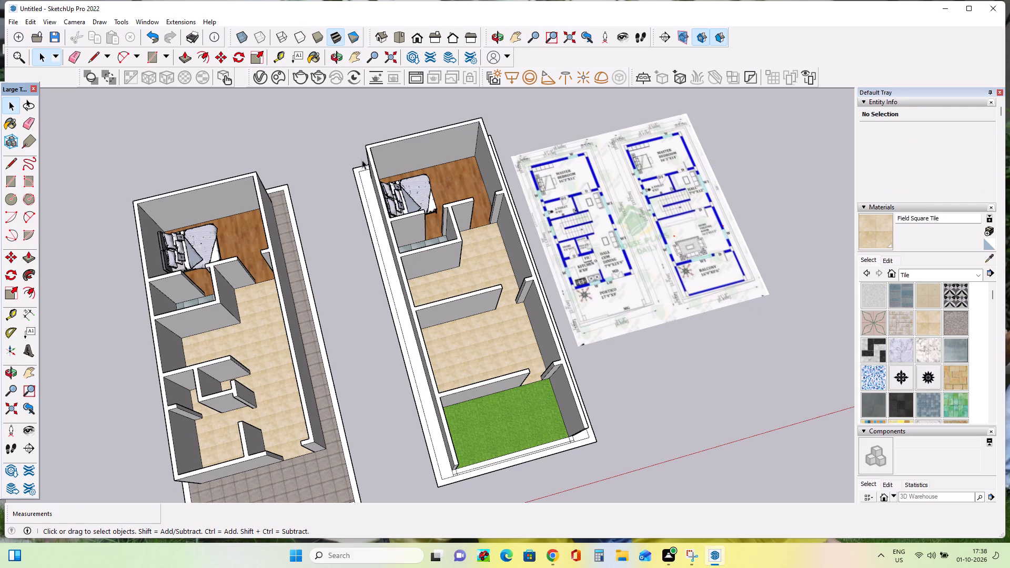
left_click(13, 19)
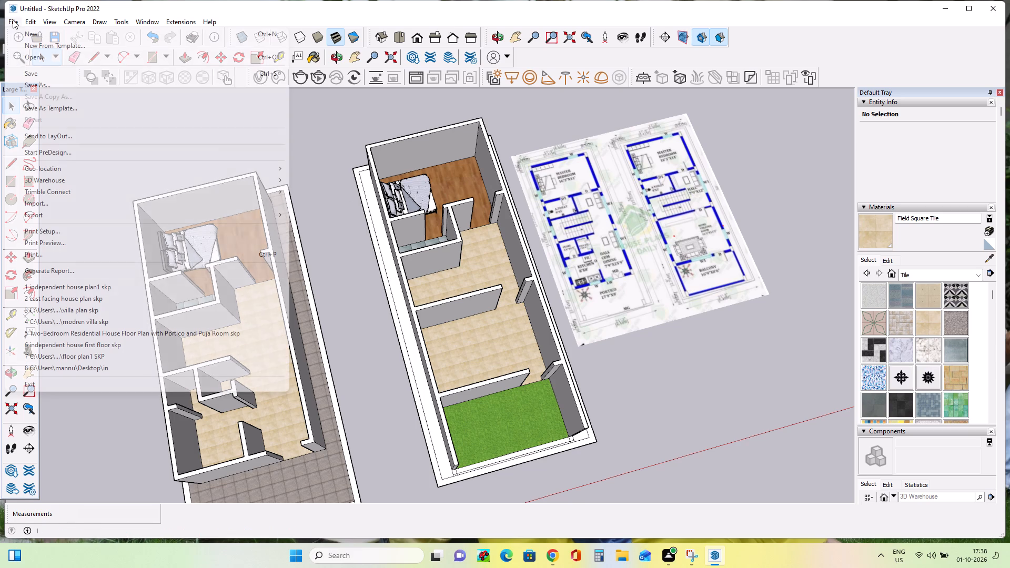
left_click(68, 203)
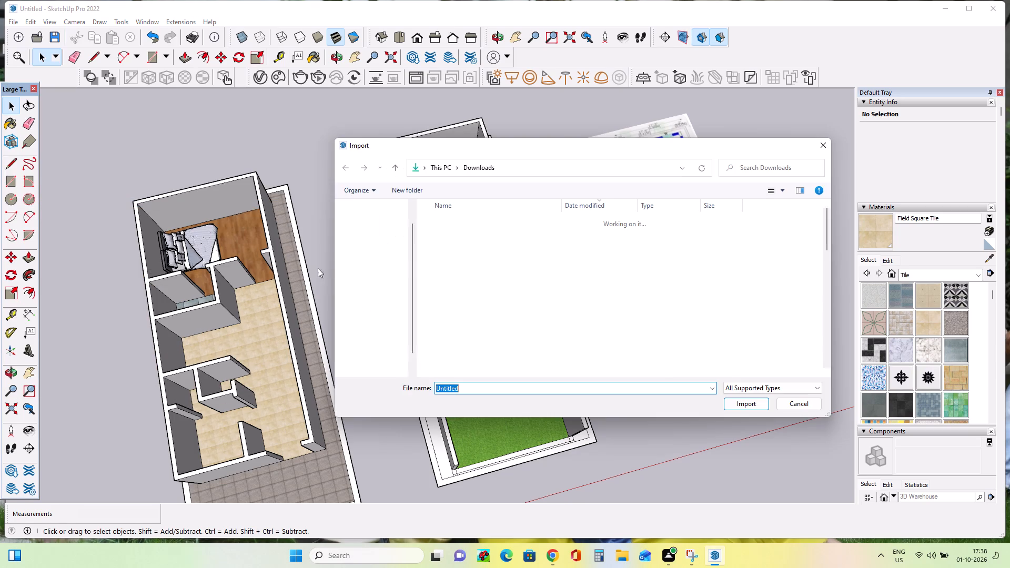
scroll(460, 323, "down", 19)
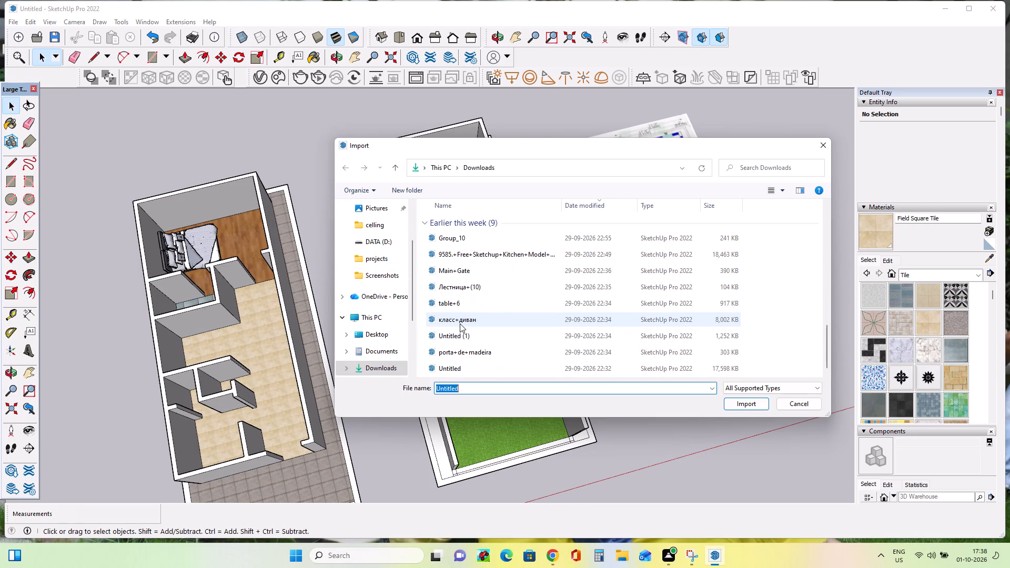
left_click(468, 356)
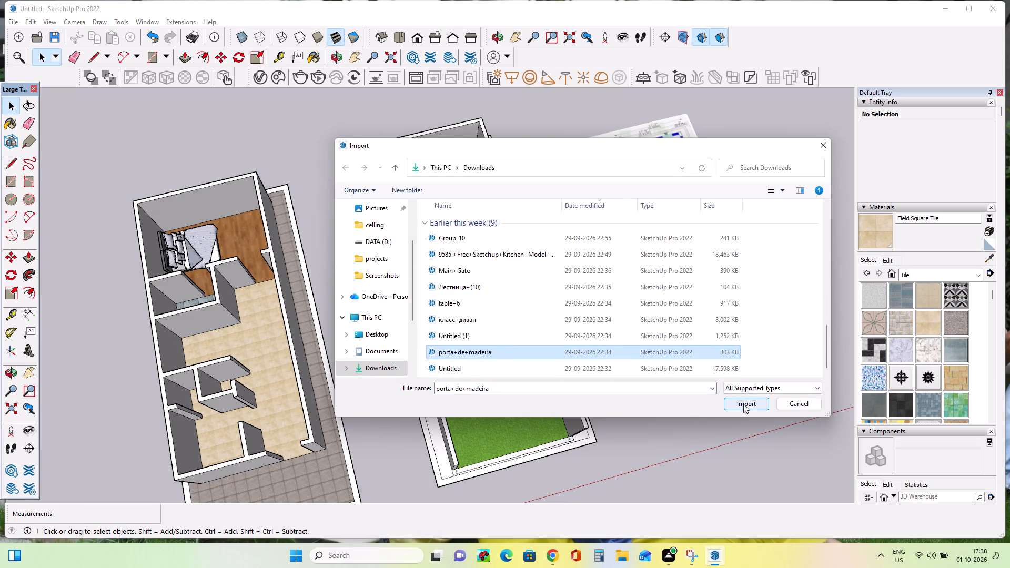
left_click(743, 404)
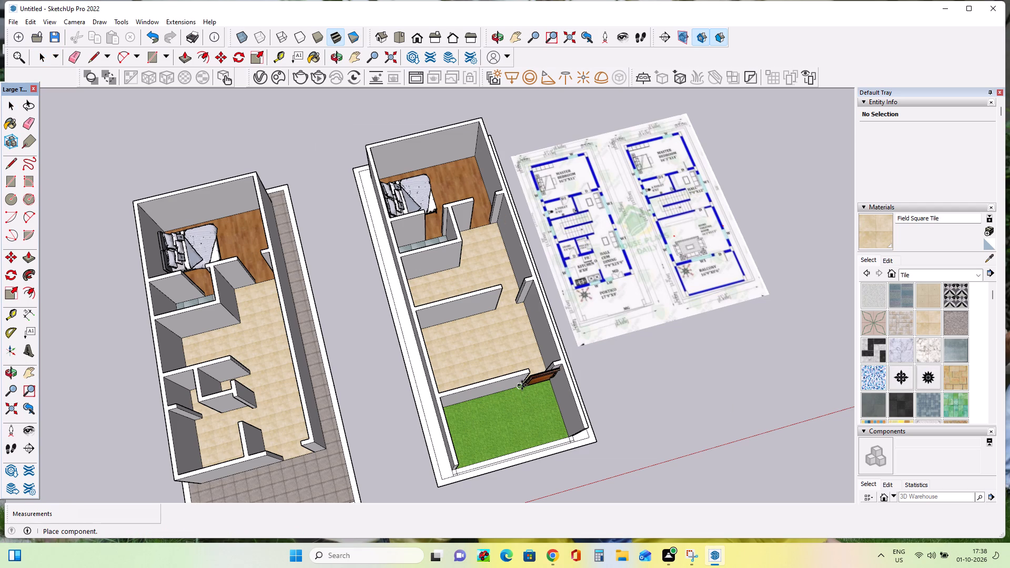
Place the wooden door at the base corner of the upper floor's balcony opening, on the grass side.
scroll(522, 385, "up", 13)
middle_click_drag(522, 385, 511, 337)
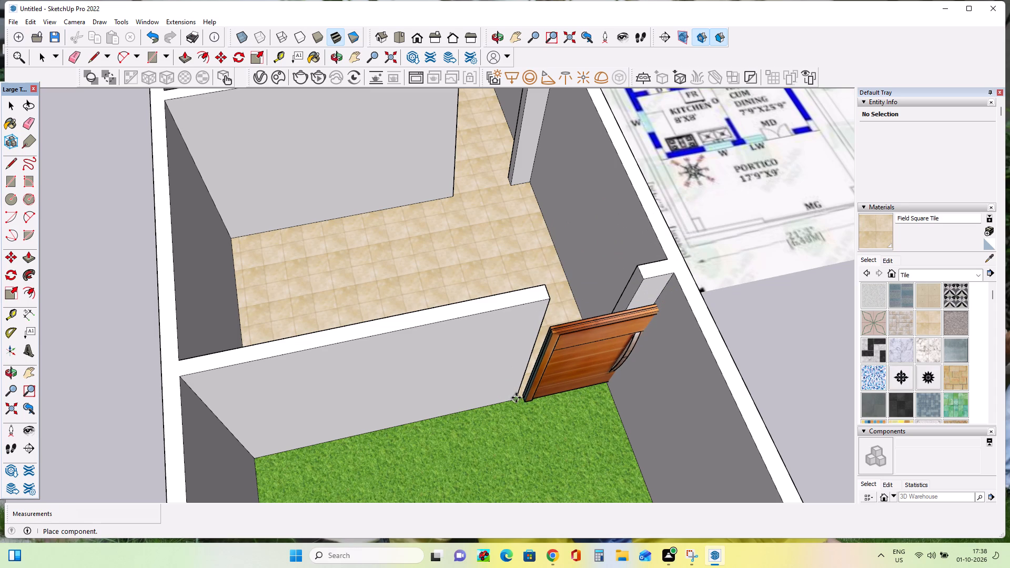
left_click(516, 398)
scroll(530, 407, "up", 9)
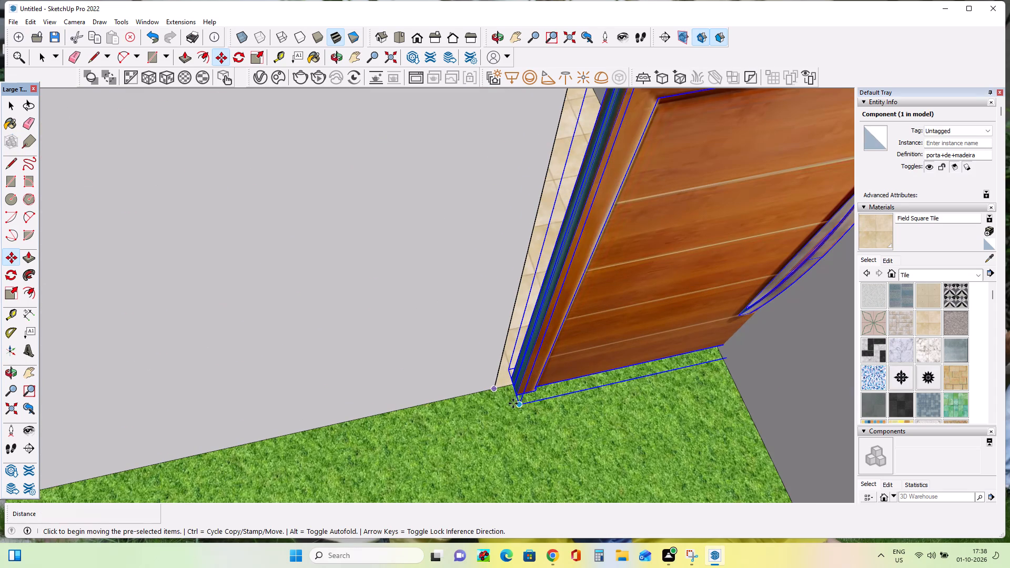
Move the wooden door about 6 1/4" so its base corner meets the balcony opening's wall corner.
left_click(518, 403)
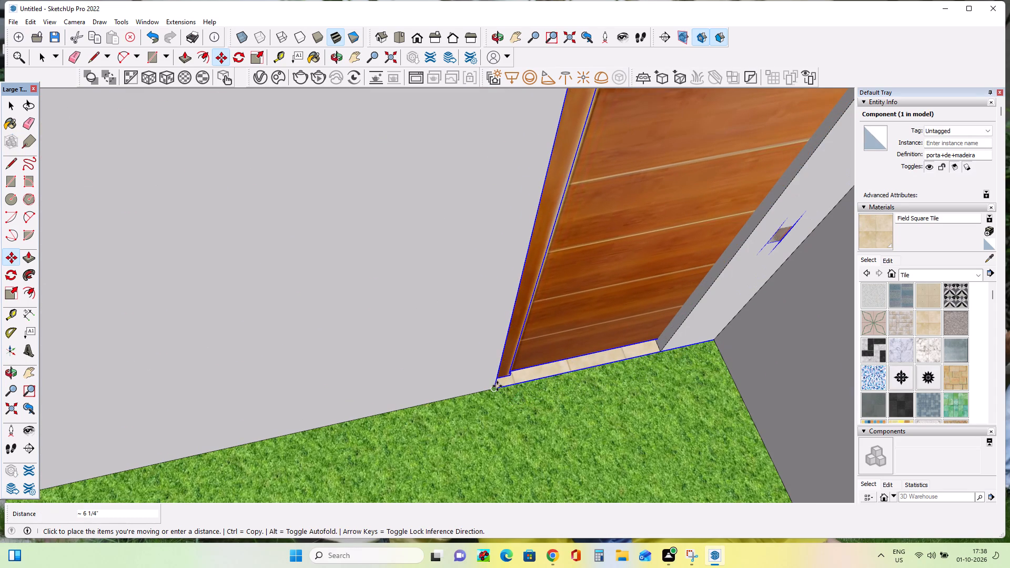
double_click(495, 389)
Scale the door's width along red to about 0.67 so it fits the balcony opening.
scroll(494, 389, "down", 9)
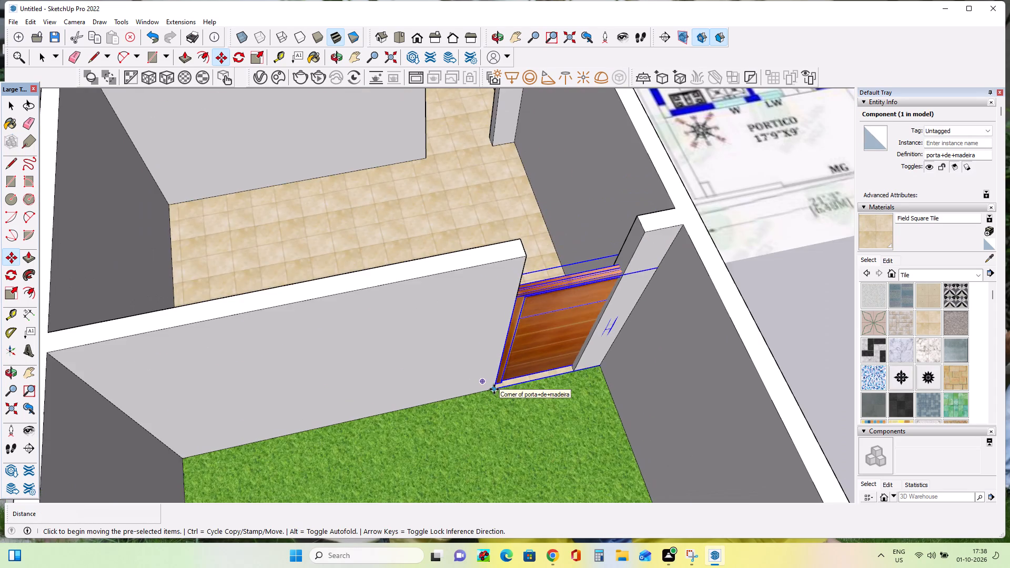
middle_click_drag(494, 389, 471, 297)
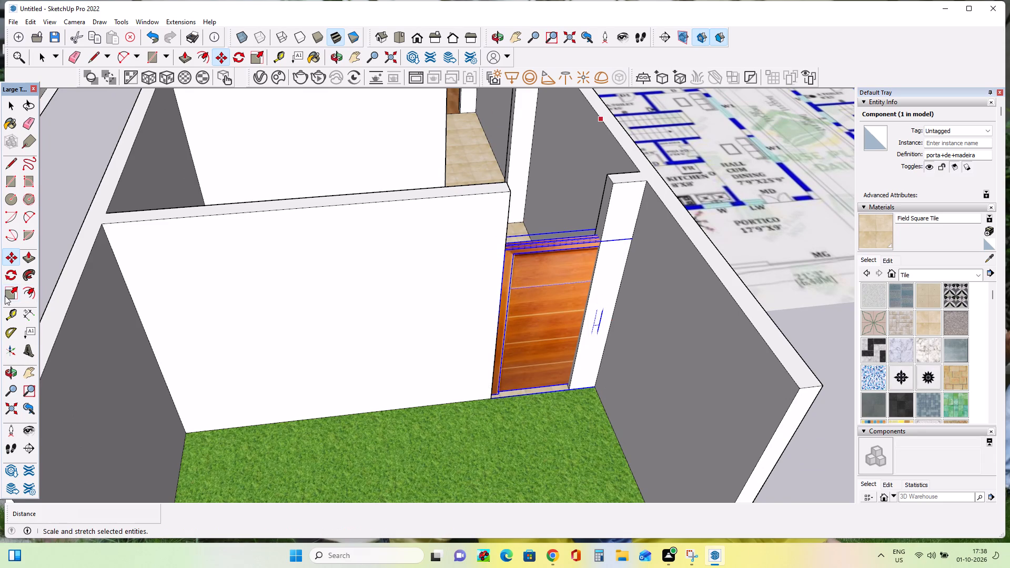
left_click(5, 296)
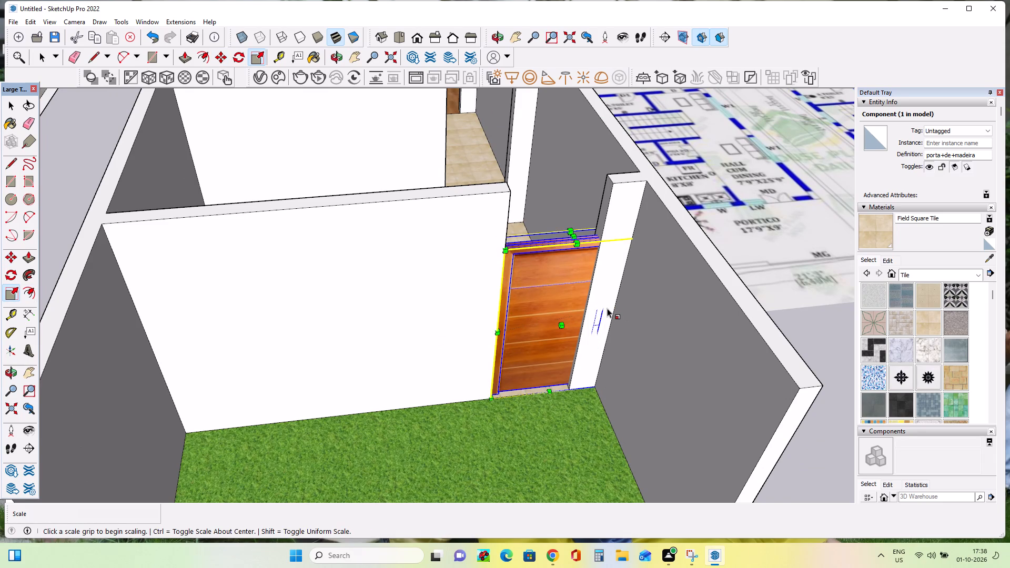
left_click(617, 308)
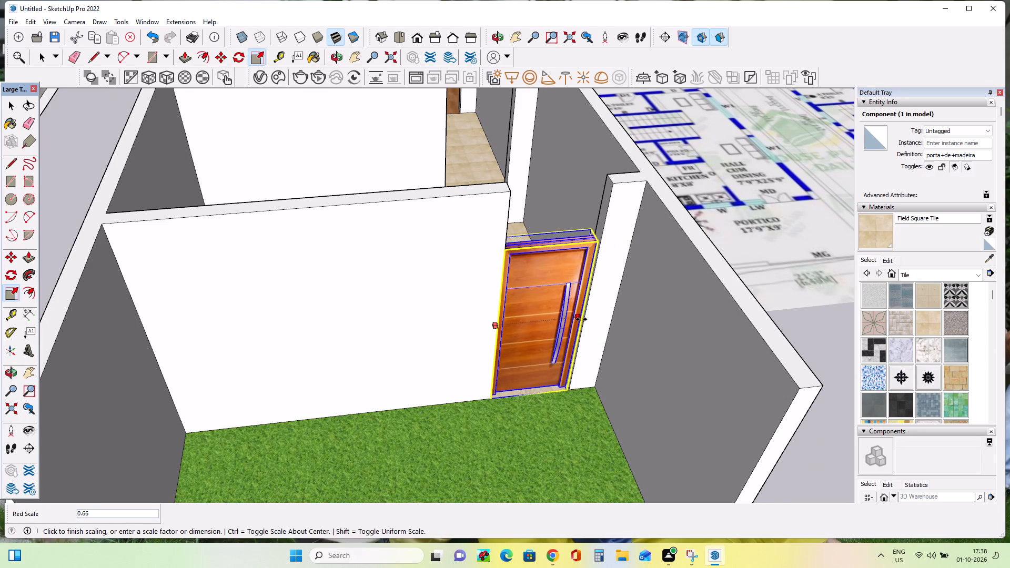
left_click(588, 321)
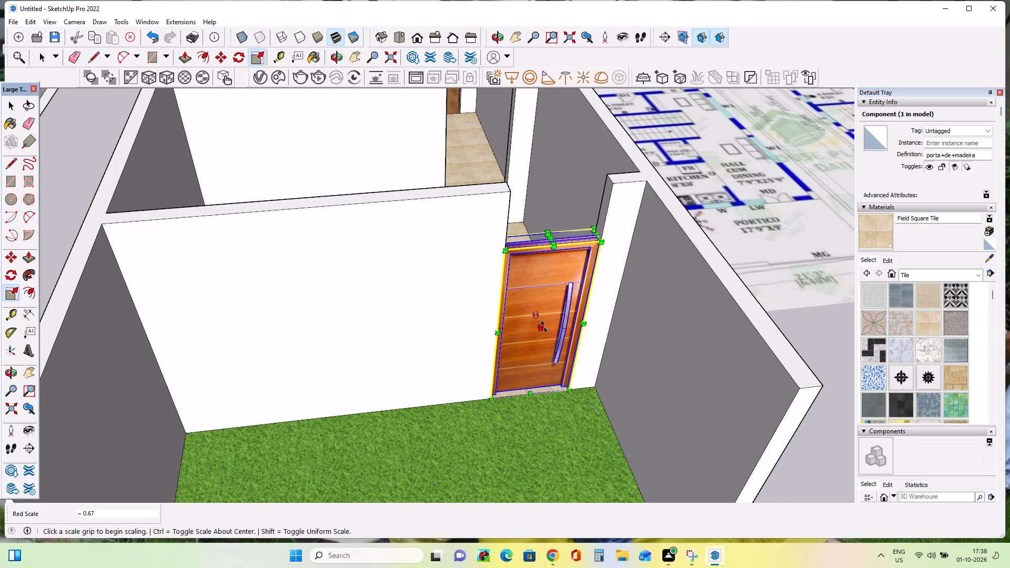
Copy the balcony door to the ground floor's portico entrance and align its base corner with the opening's wall corner.
middle_click_drag(559, 299, 563, 277)
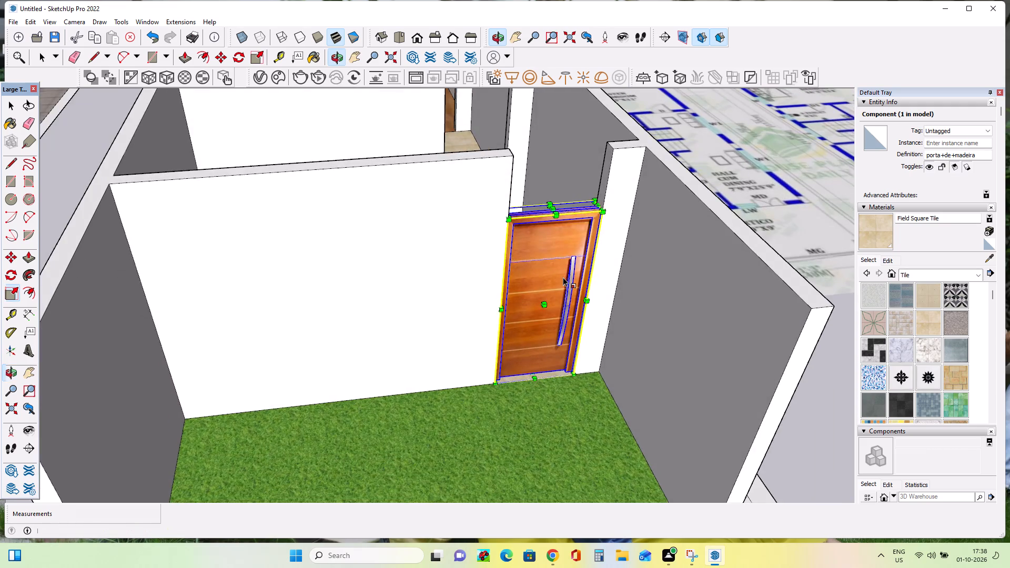
scroll(563, 277, "down", 15)
middle_click_drag(564, 278, 576, 307)
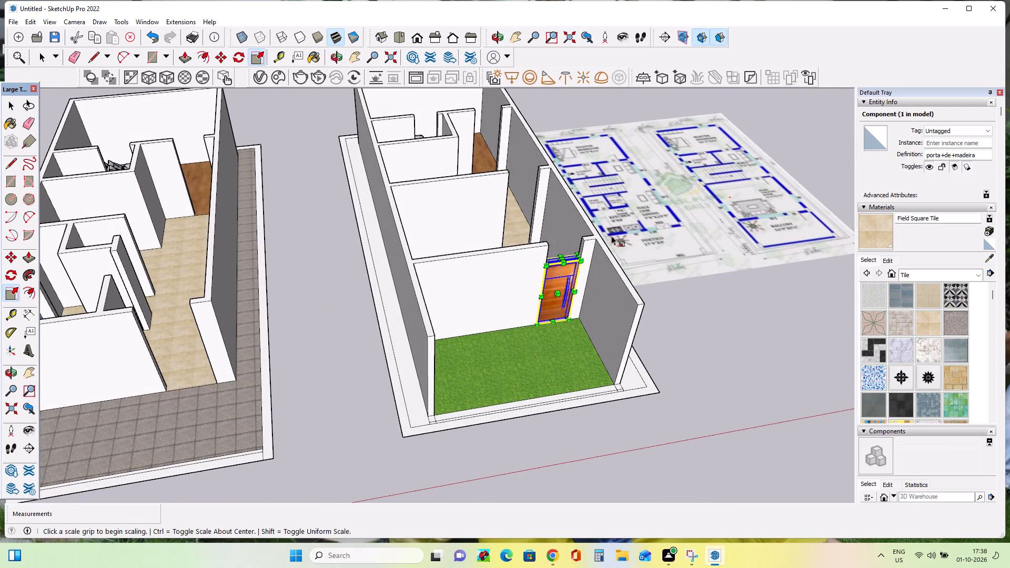
left_click(13, 104)
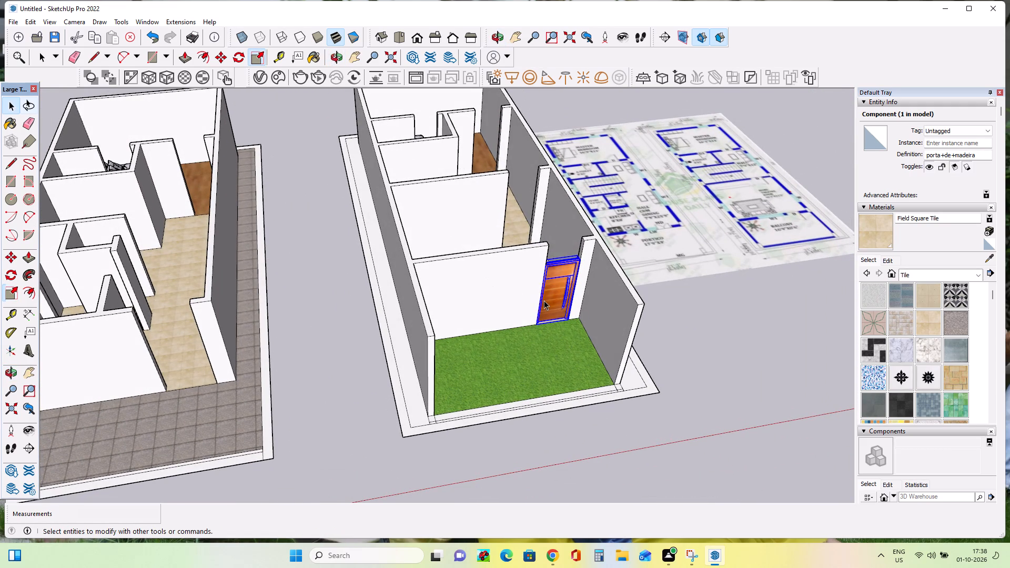
left_click(544, 300)
left_click(5, 255)
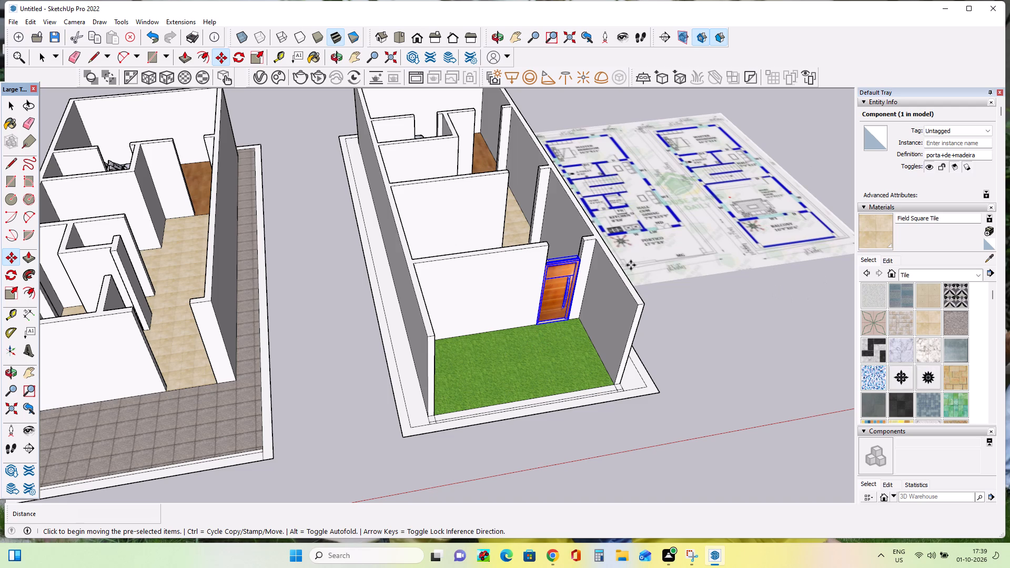
left_click(538, 324)
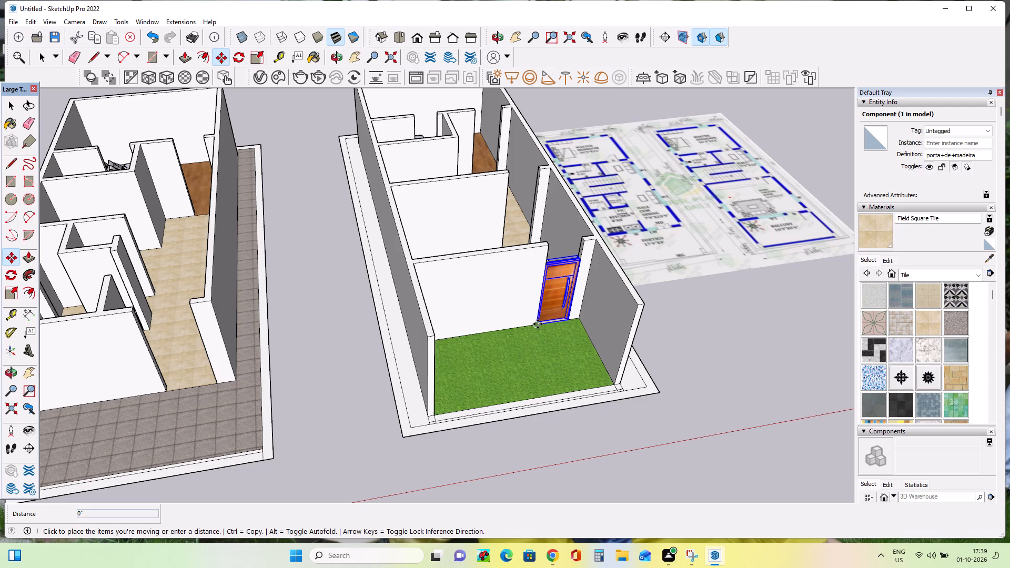
triple_click(163, 387)
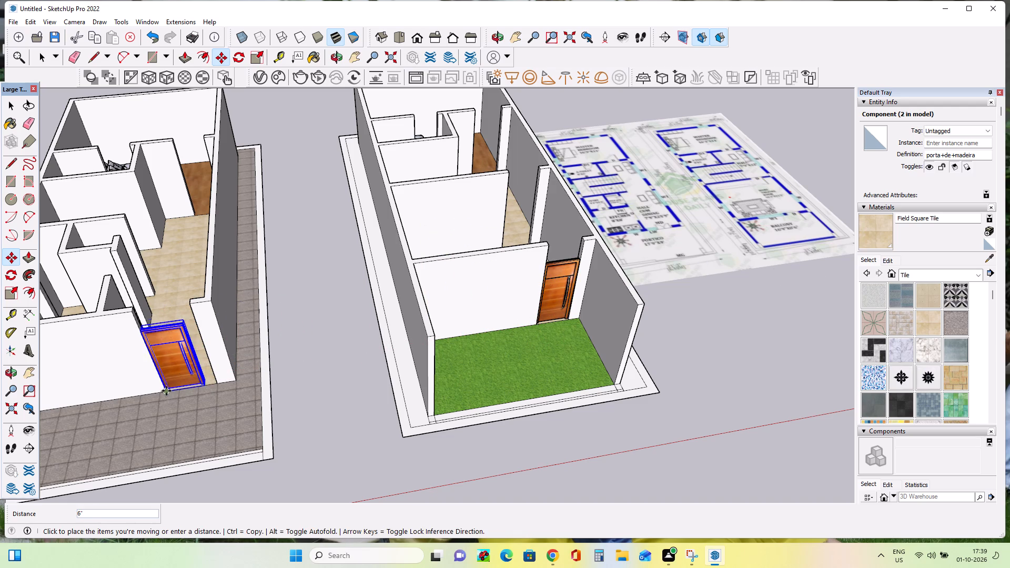
left_click(166, 392)
Stretch the copied entrance door's width along red until it reaches the opposite wall edge, and clear the selection.
scroll(205, 377, "up", 9)
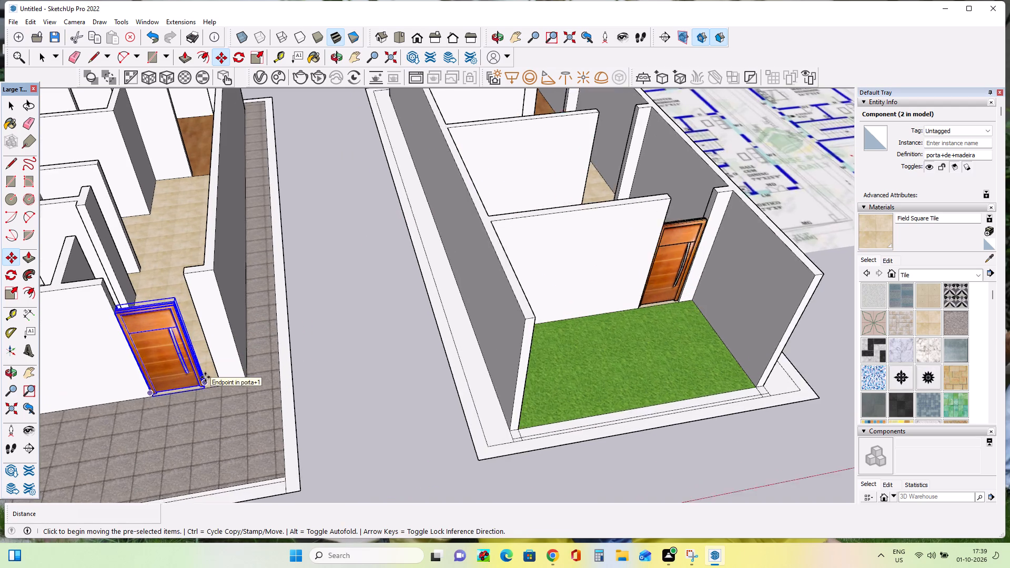
middle_click_drag(205, 376, 301, 342)
scroll(269, 358, "up", 4)
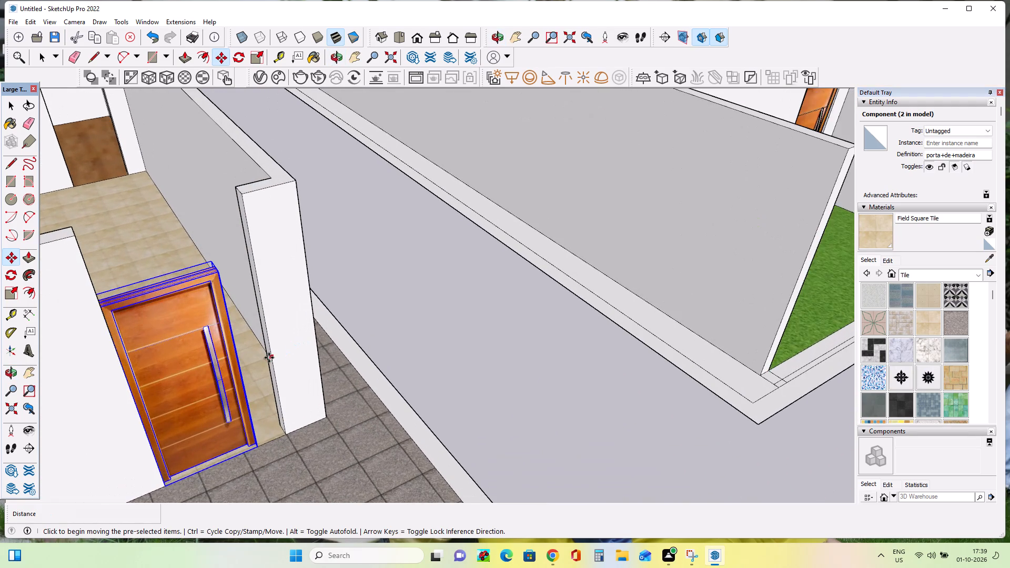
double_click(16, 296)
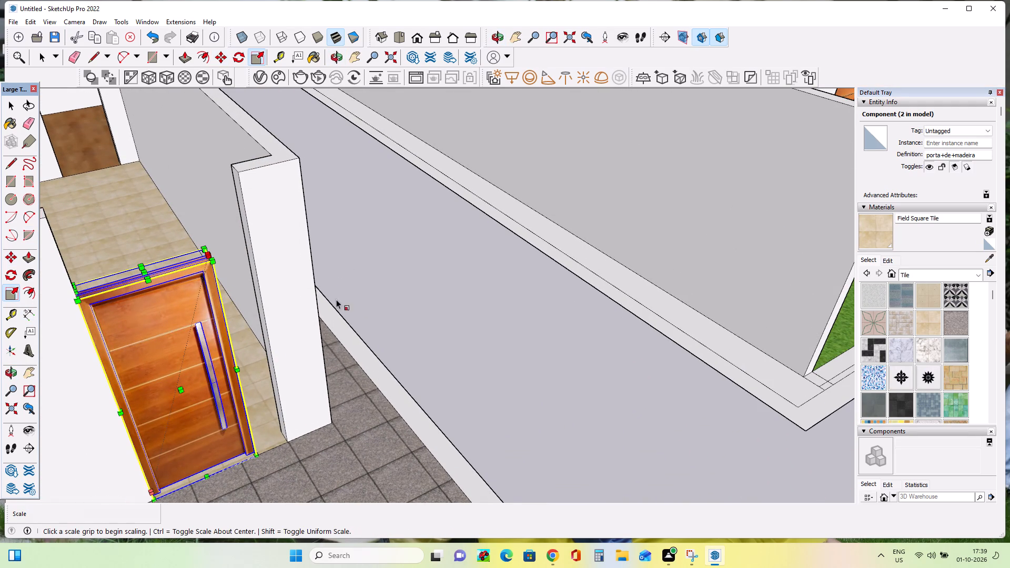
left_click(237, 359)
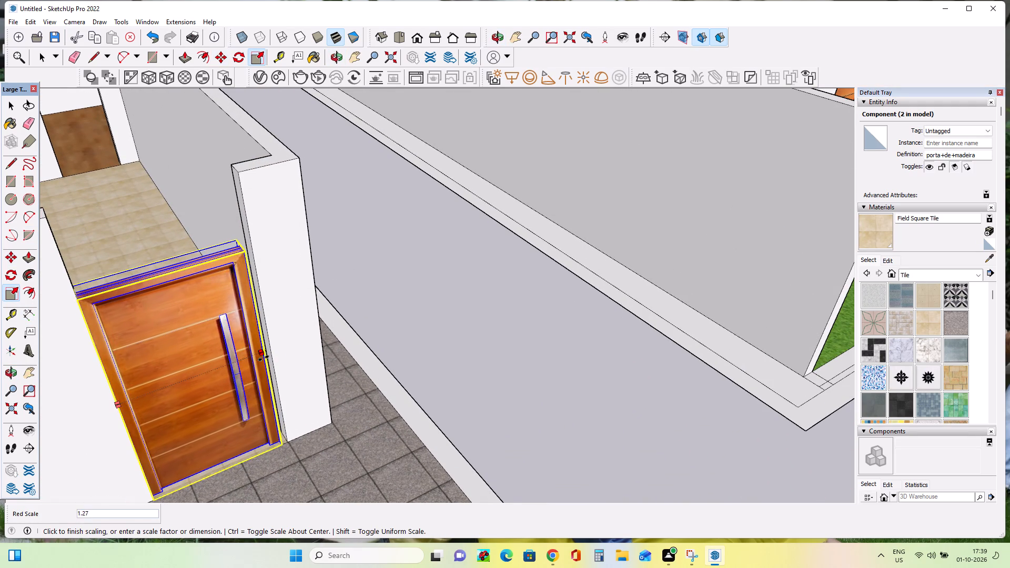
left_click(272, 356)
scroll(367, 338, "down", 7)
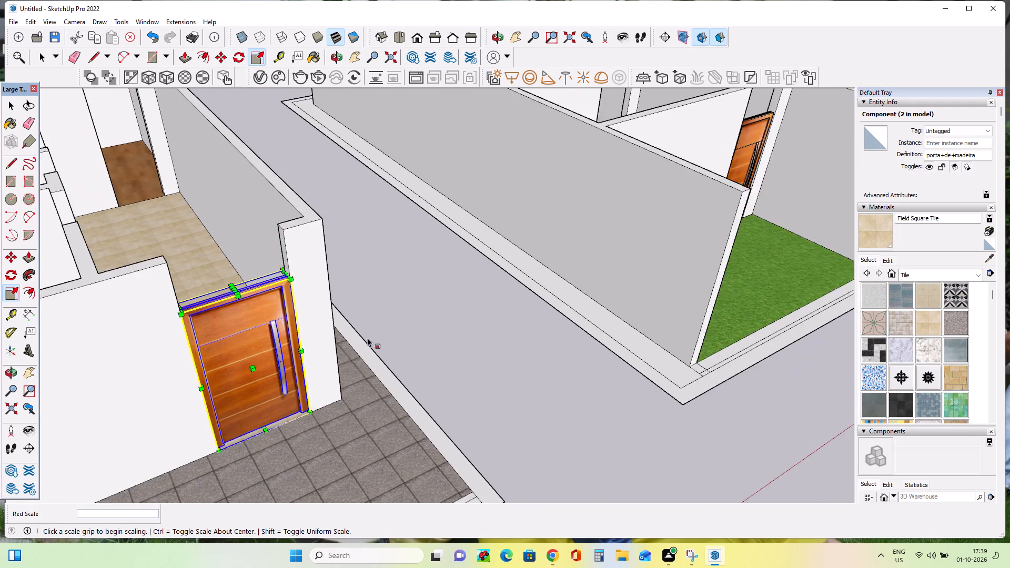
scroll(367, 338, "down", 12)
middle_click_drag(437, 330, 367, 365)
middle_click(367, 364)
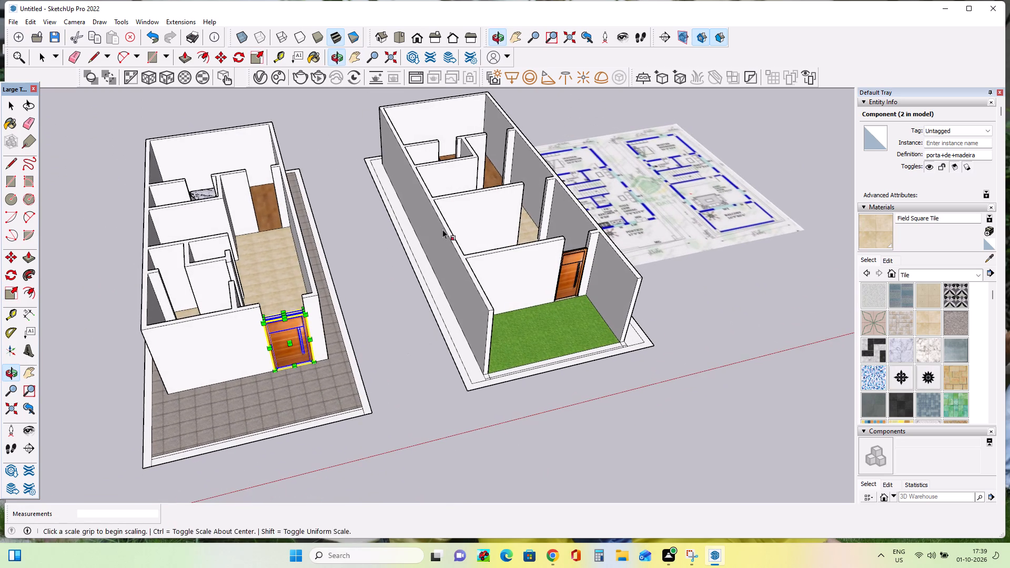
left_click(11, 105)
left_click(78, 160)
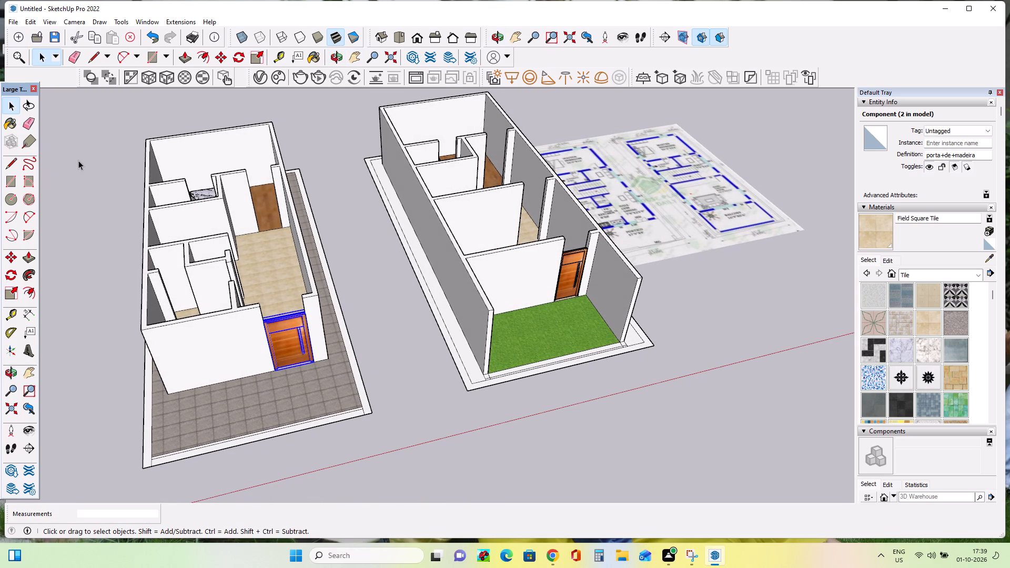
Import the Untitled (1) door model from Downloads.
middle_click_drag(200, 230, 238, 241)
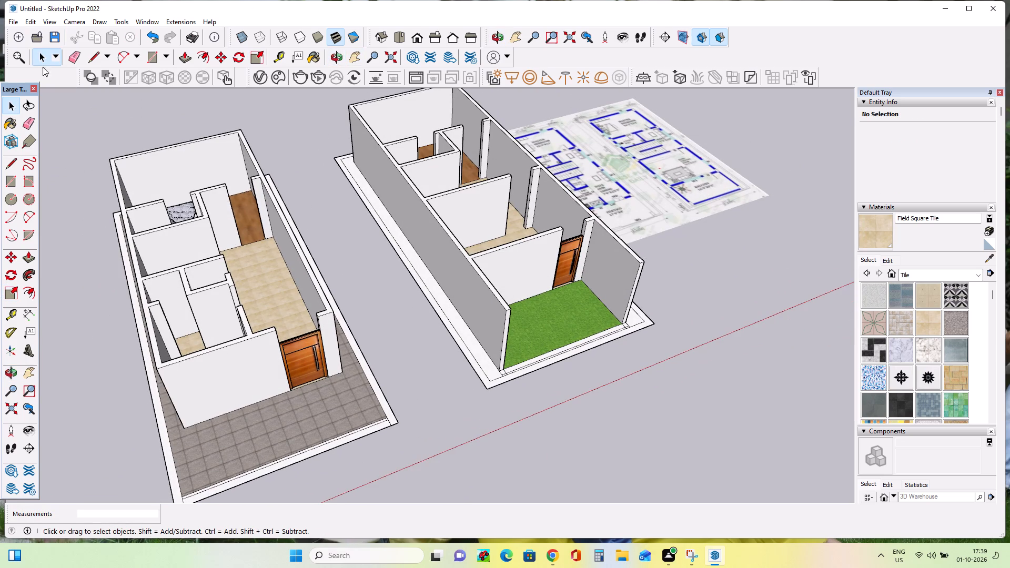
double_click(12, 22)
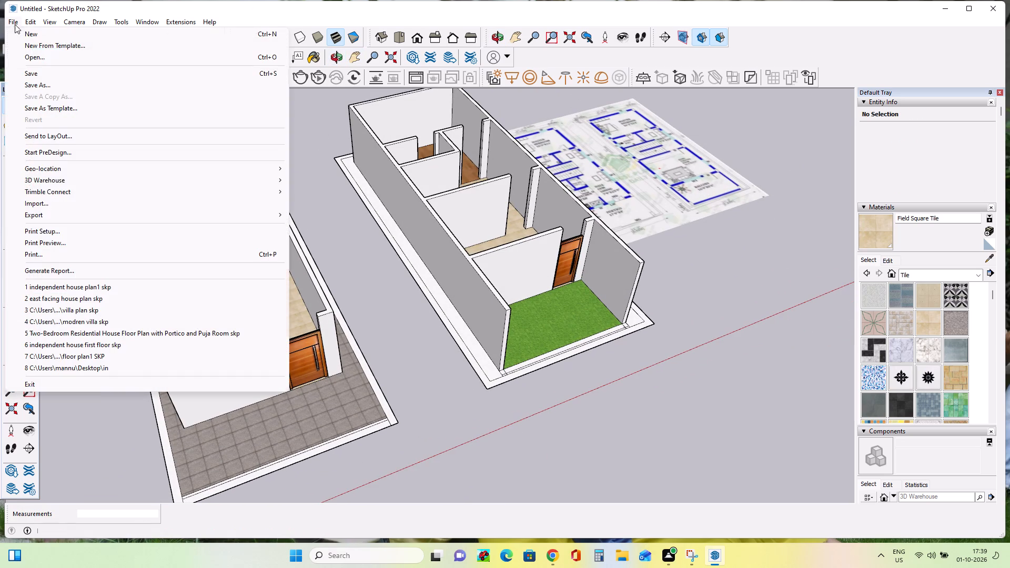
left_click(57, 204)
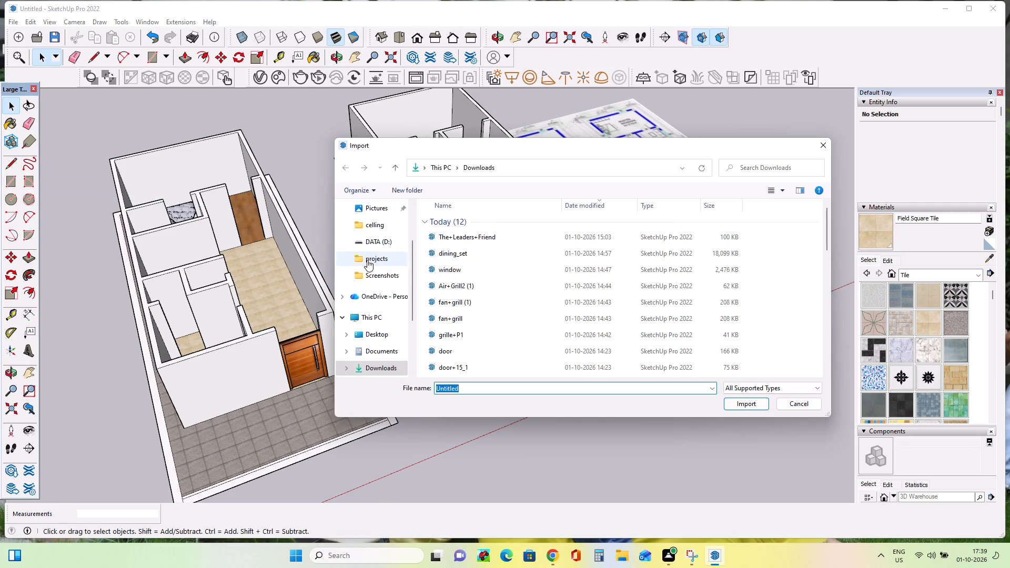
scroll(463, 287, "down", 18)
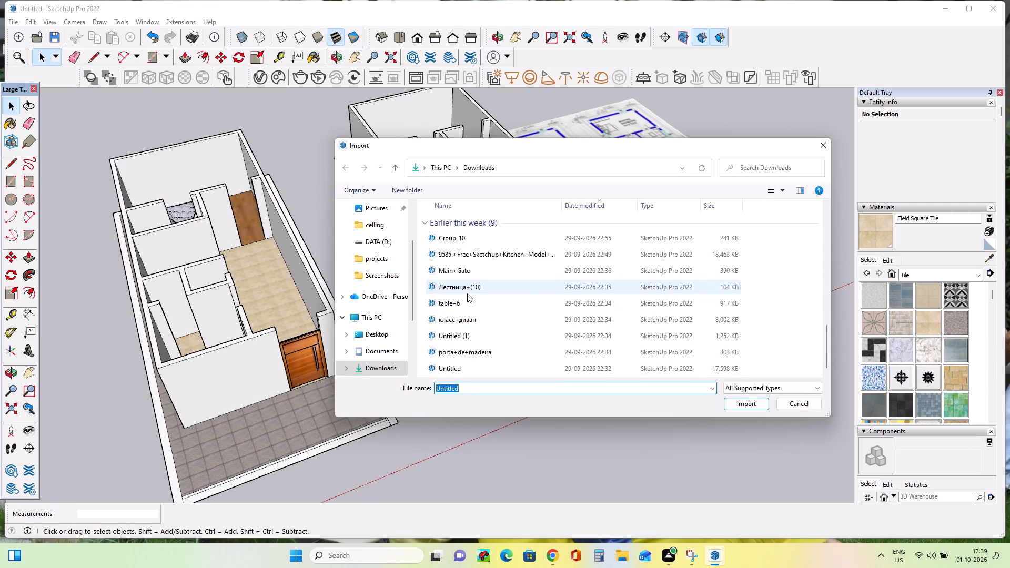
left_click(467, 339)
left_click(734, 403)
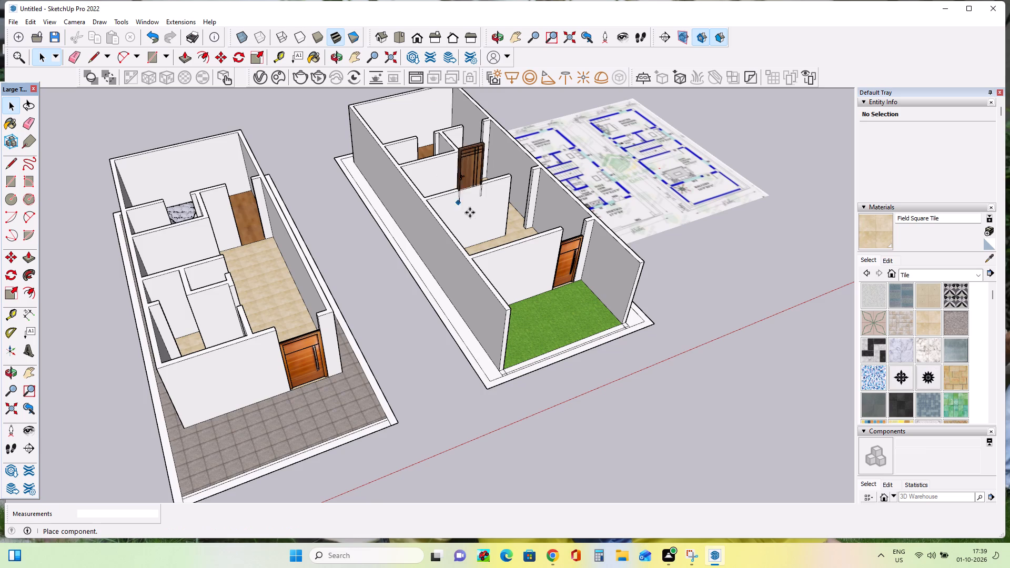
Place the dark wood door at the base corner of the opening behind the upper floor's front tiled room.
middle_click_drag(516, 228, 425, 257)
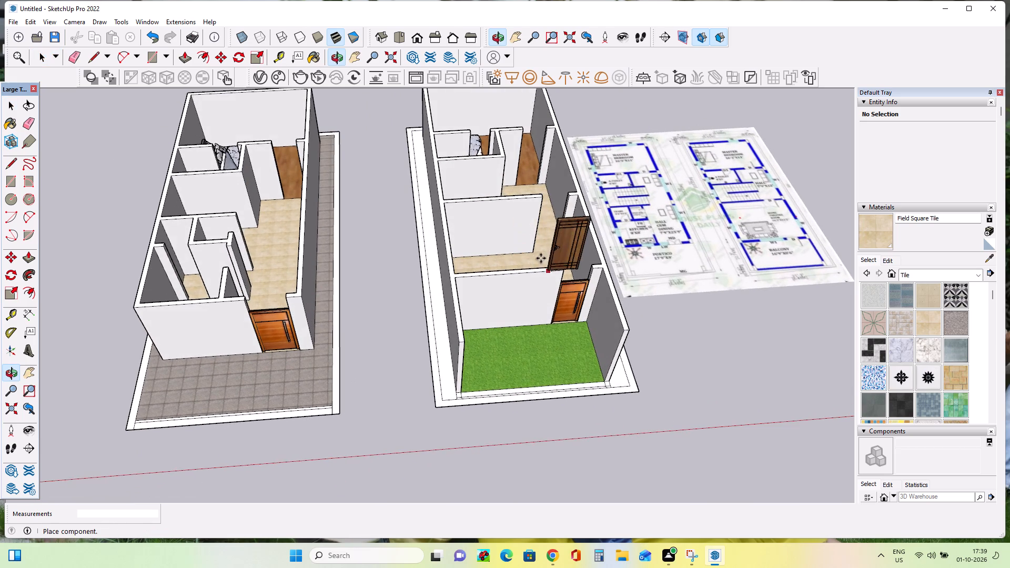
scroll(539, 257, "up", 15)
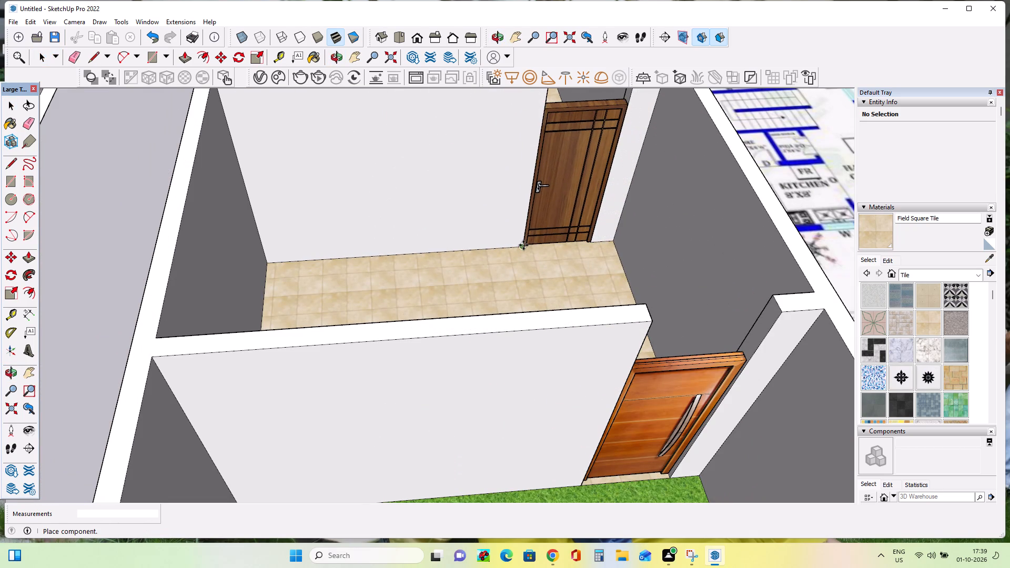
left_click(523, 245)
Copy the dark wood door about 12' 3" to the opening of the upper floor's wood-floored bedroom.
scroll(531, 246, "down", 10)
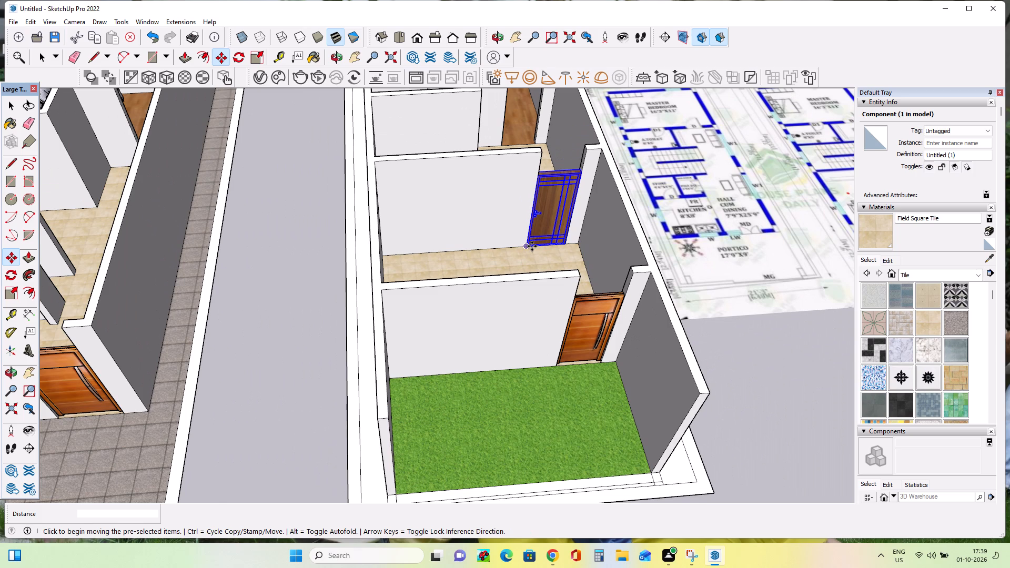
double_click(532, 247, "ctrl")
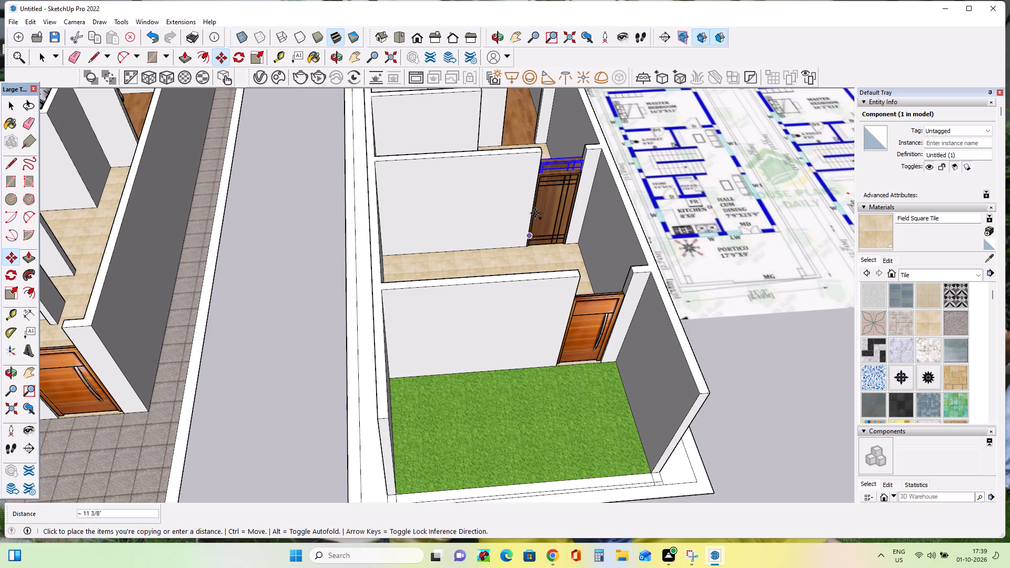
middle_click_drag(526, 174, 559, 269)
scroll(514, 187, "down", 5)
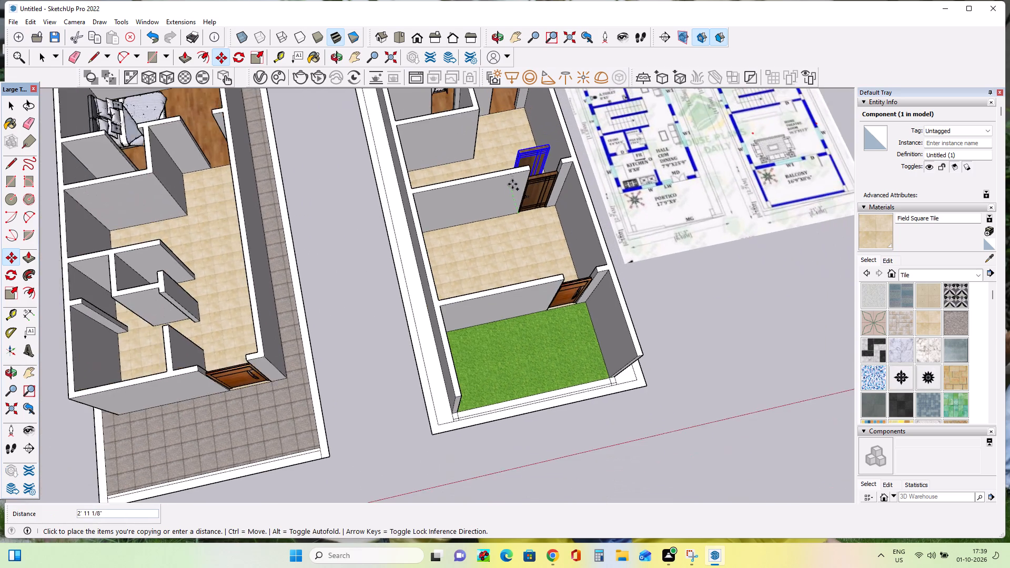
scroll(512, 181, "down", 11)
scroll(512, 141, "up", 8)
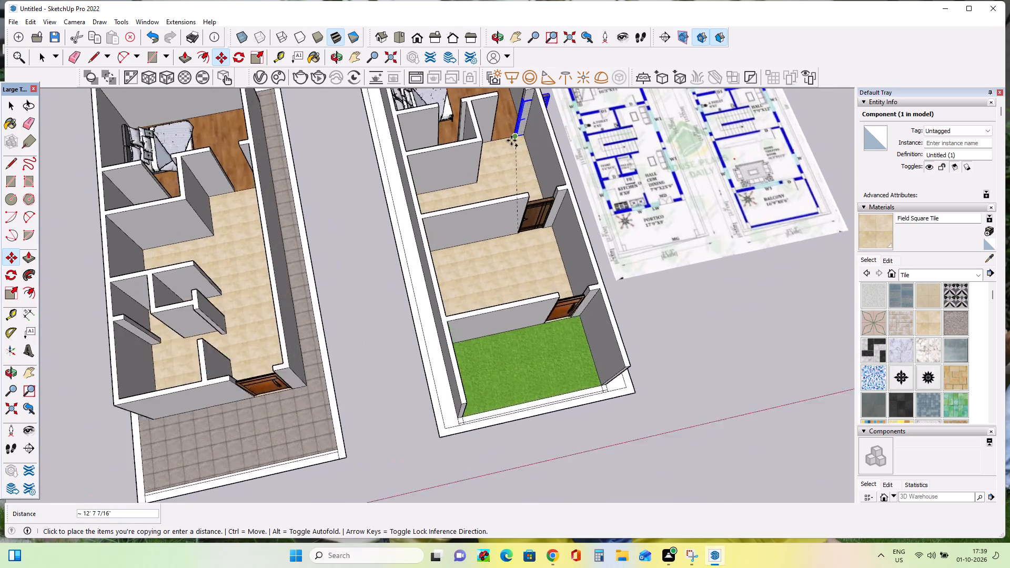
scroll(511, 140, "up", 11)
left_click(473, 140)
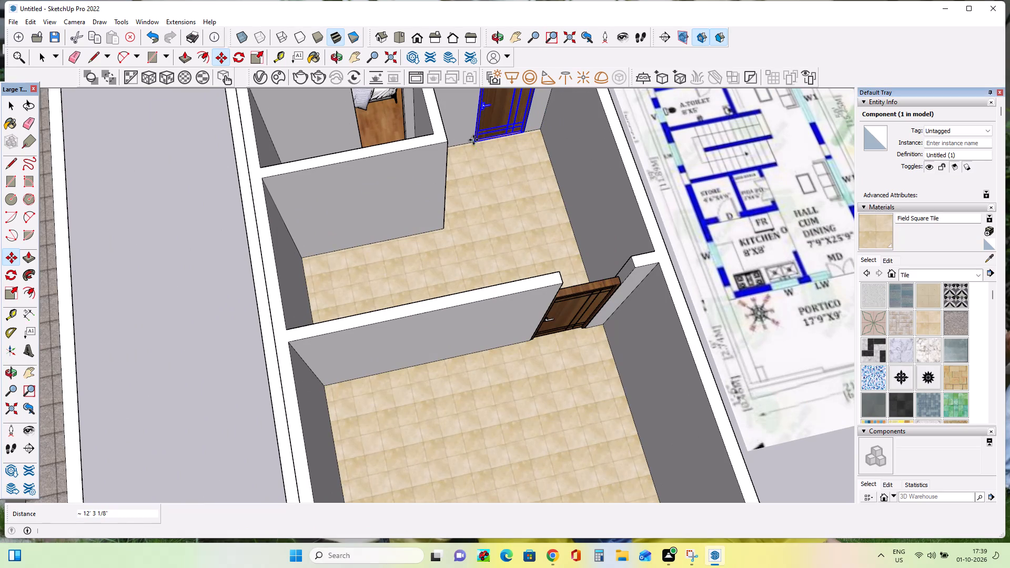
Copy the bedroom door to the upper toilet's doorway and align its base corner with the doorway's corner at the blue-grey tiles.
double_click(478, 143)
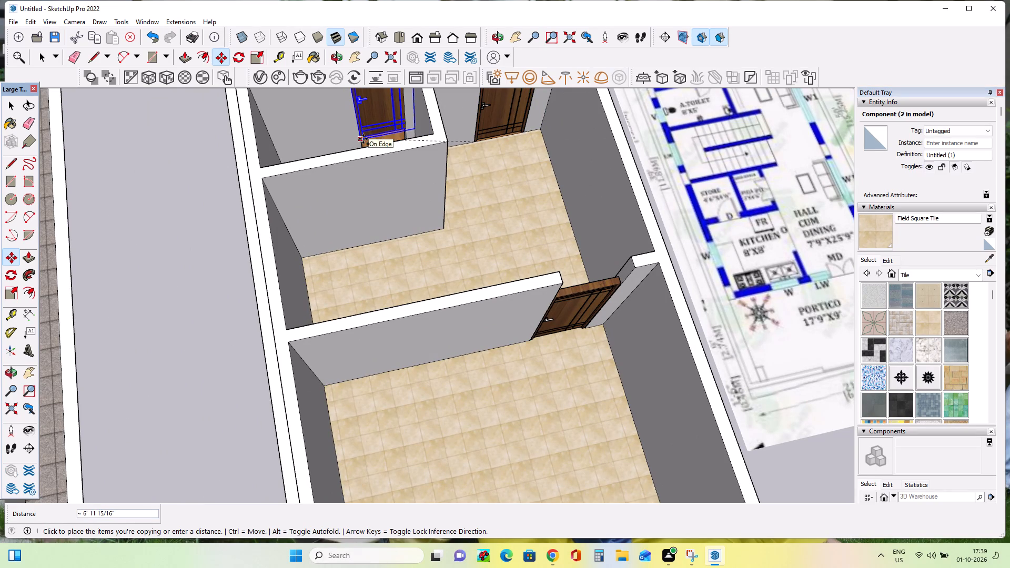
left_click(363, 139)
scroll(372, 128, "up", 9)
middle_click_drag(373, 128, 389, 188)
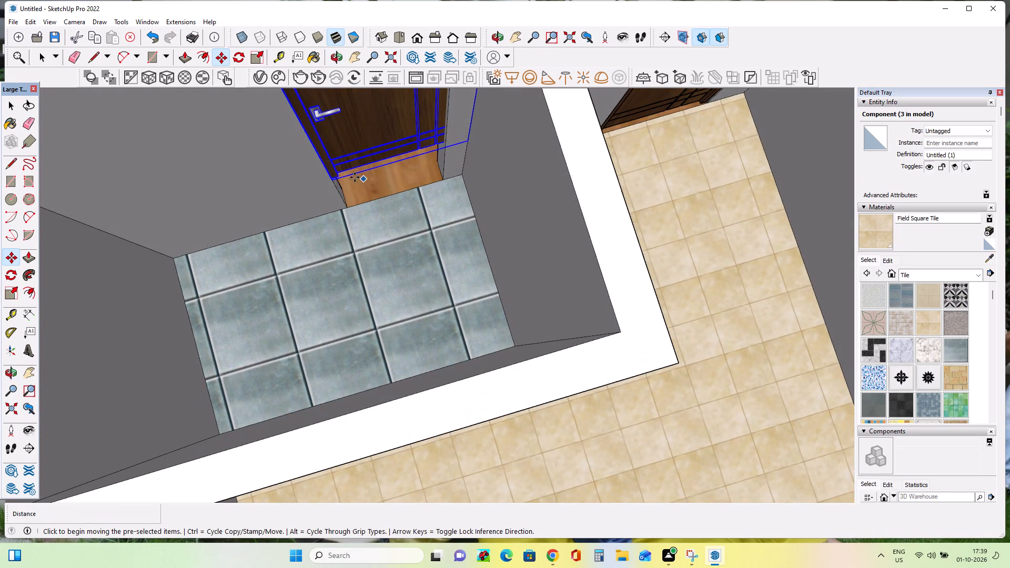
left_click(330, 181)
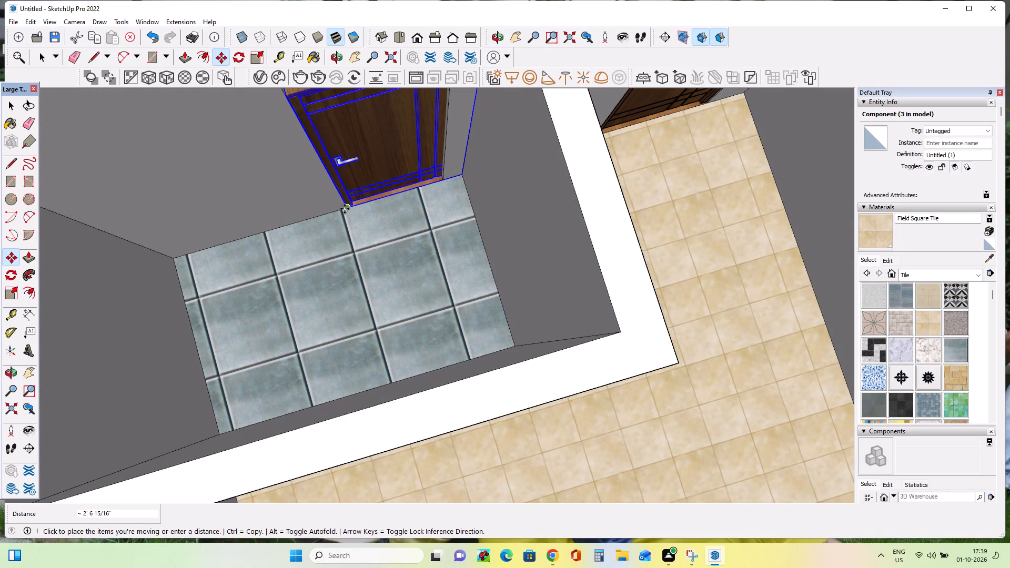
left_click(345, 209)
Scale the upper toilet door's width to about 0.83 so that it fits the doorway.
scroll(419, 182, "down", 5)
middle_click_drag(420, 179, 408, 164)
double_click(10, 292)
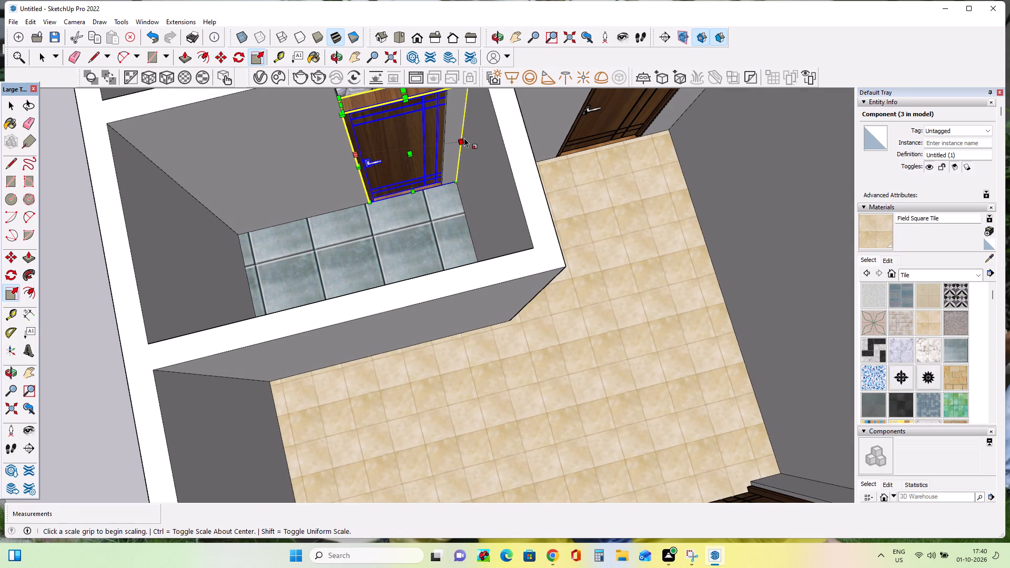
left_click(463, 139)
double_click(445, 140)
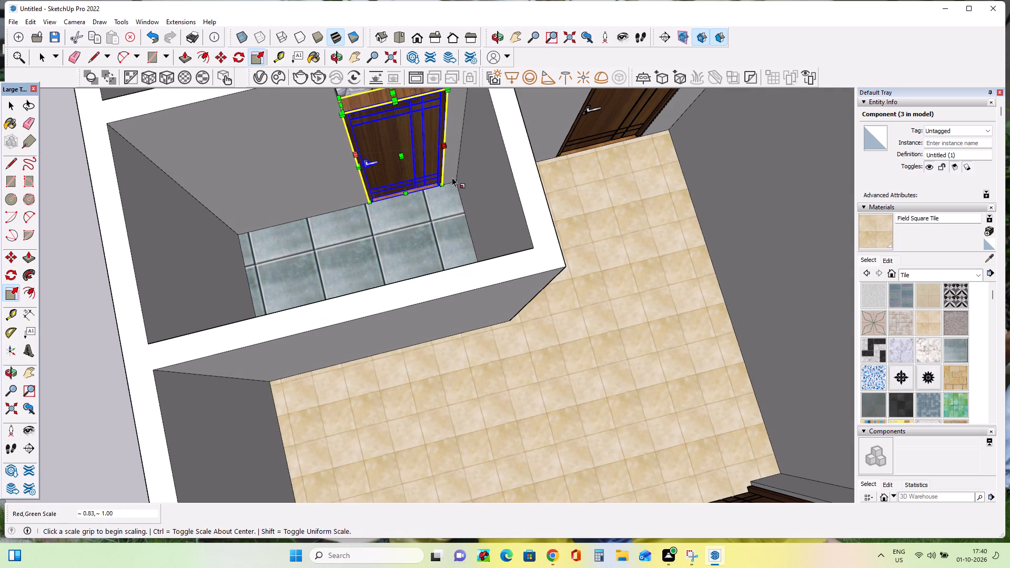
Move the upper toilet door so its base corner meets the doorway's corner at the bedroom's wood floor.
scroll(452, 178, "down", 8)
middle_click_drag(454, 171, 479, 118)
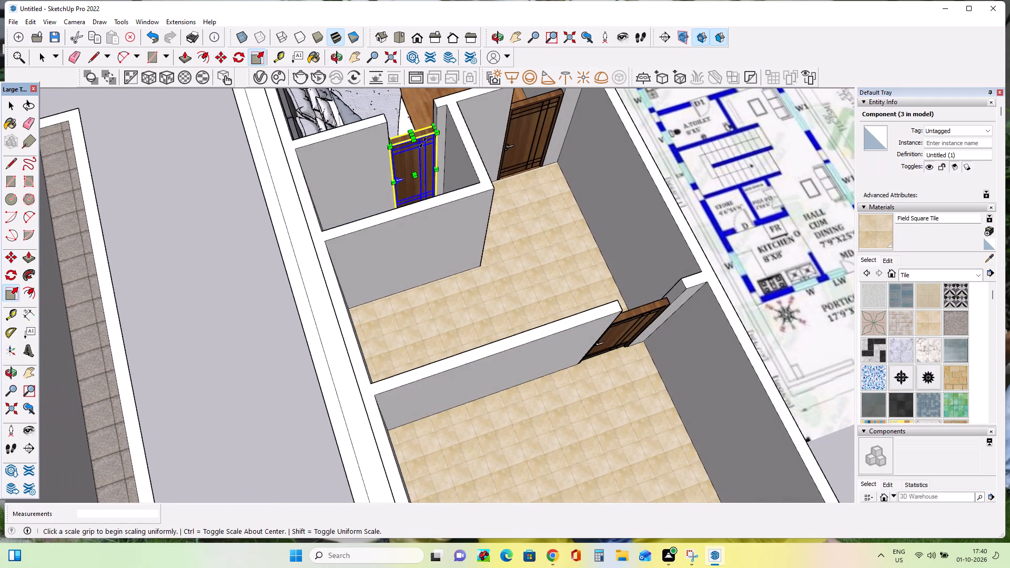
middle_click_drag(413, 150, 557, 153)
middle_click_drag(667, 138, 694, 132)
middle_click_drag(272, 213, 673, 149)
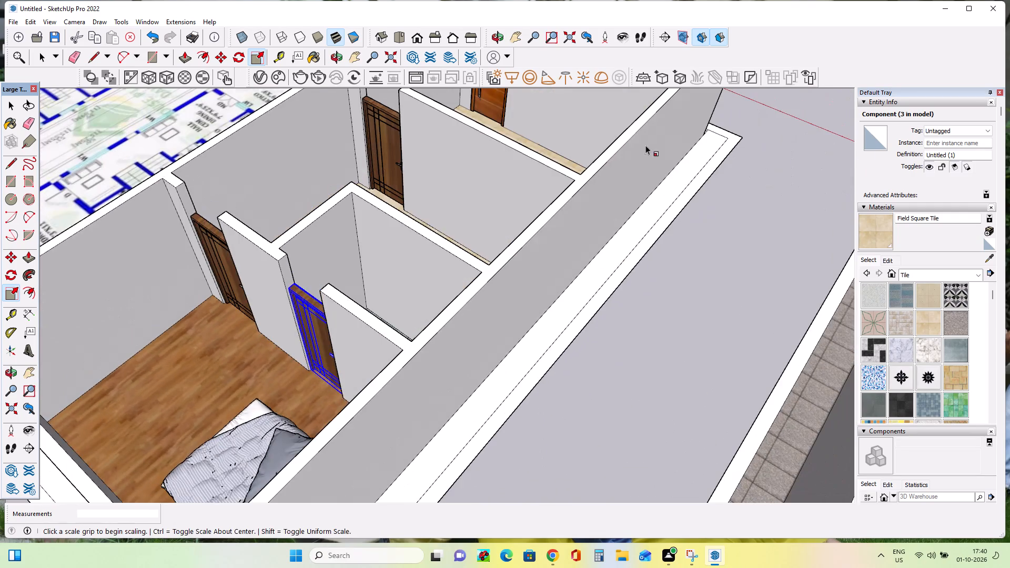
middle_click_drag(297, 299, 446, 280)
scroll(402, 330, "up", 9)
scroll(333, 420, "down", 4)
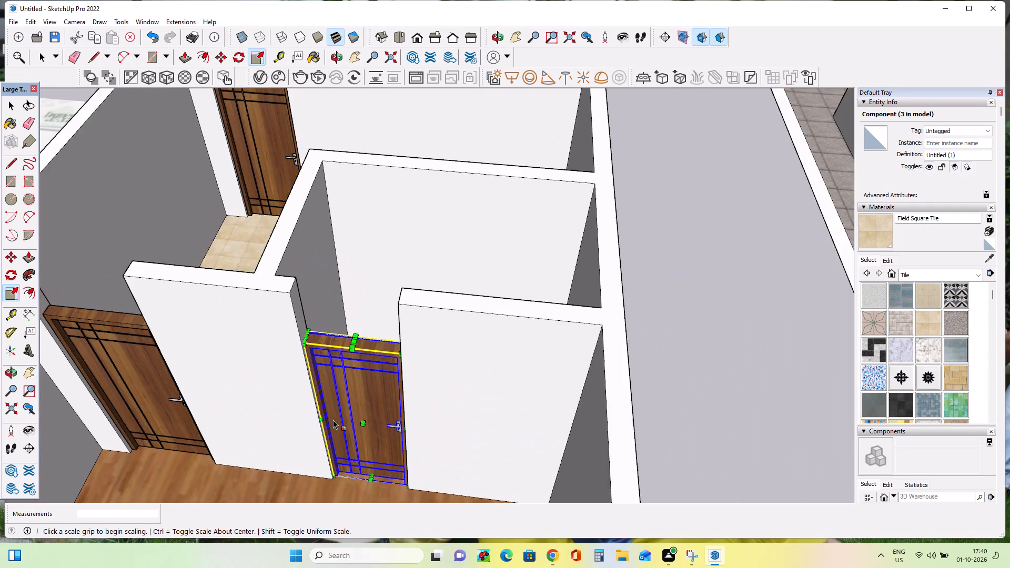
scroll(333, 420, "down", 7)
scroll(322, 465, "up", 12)
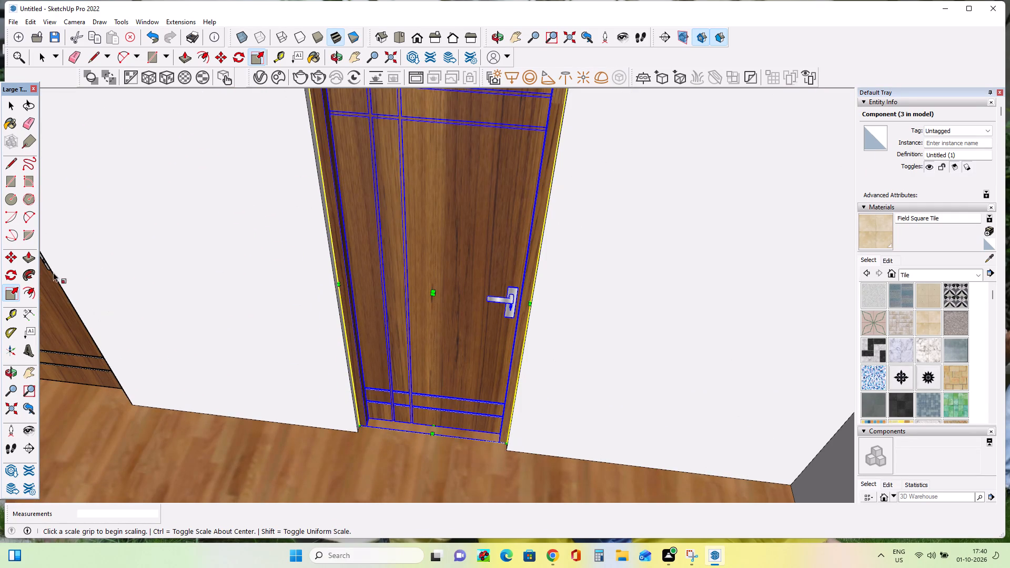
left_click(8, 252)
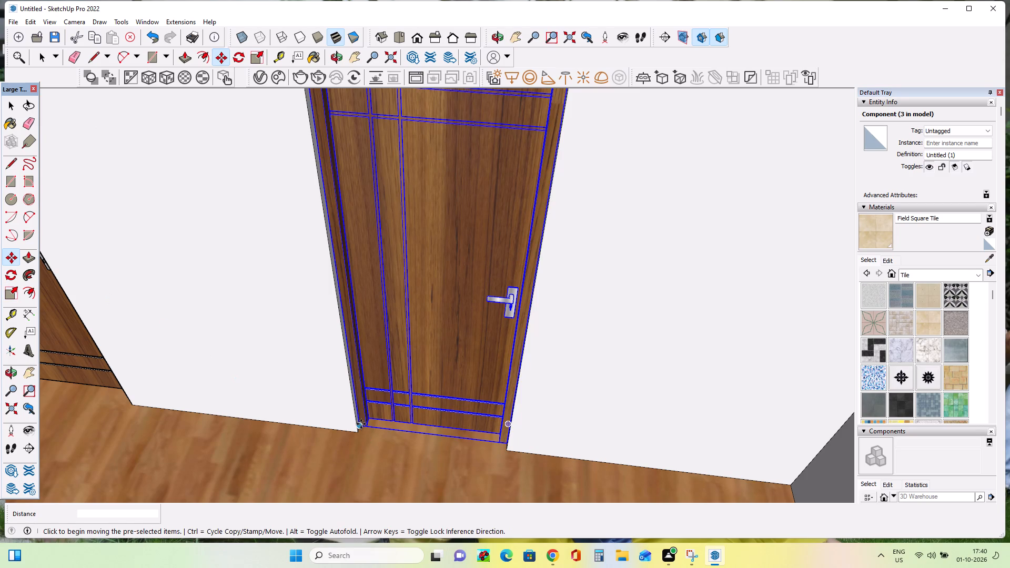
left_click(361, 423)
double_click(359, 429)
Copy the upper toilet door about 31' 2" to the toilet doorway of the other floor's model.
scroll(410, 364, "down", 7)
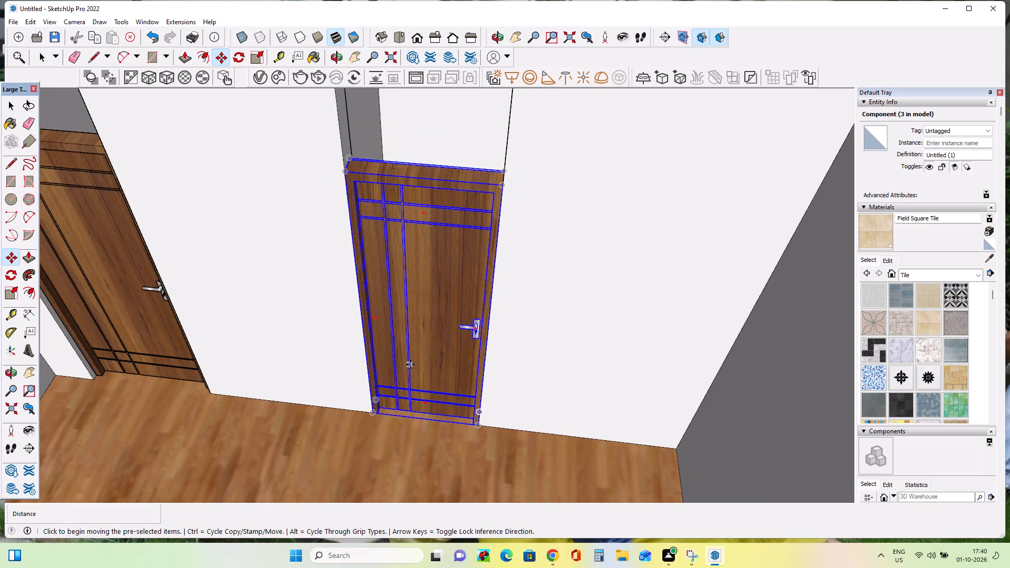
scroll(410, 364, "down", 3)
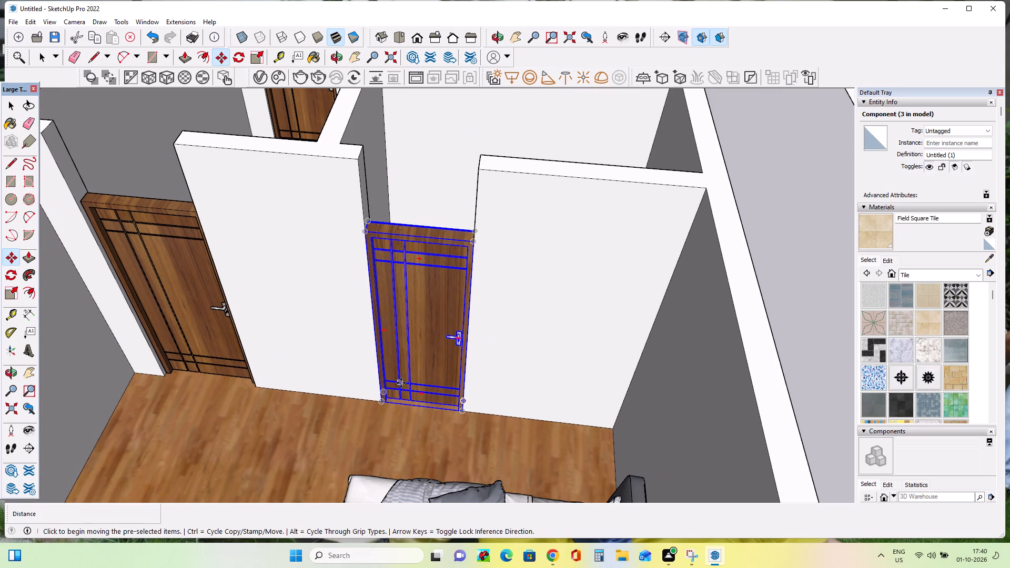
scroll(389, 384, "down", 13)
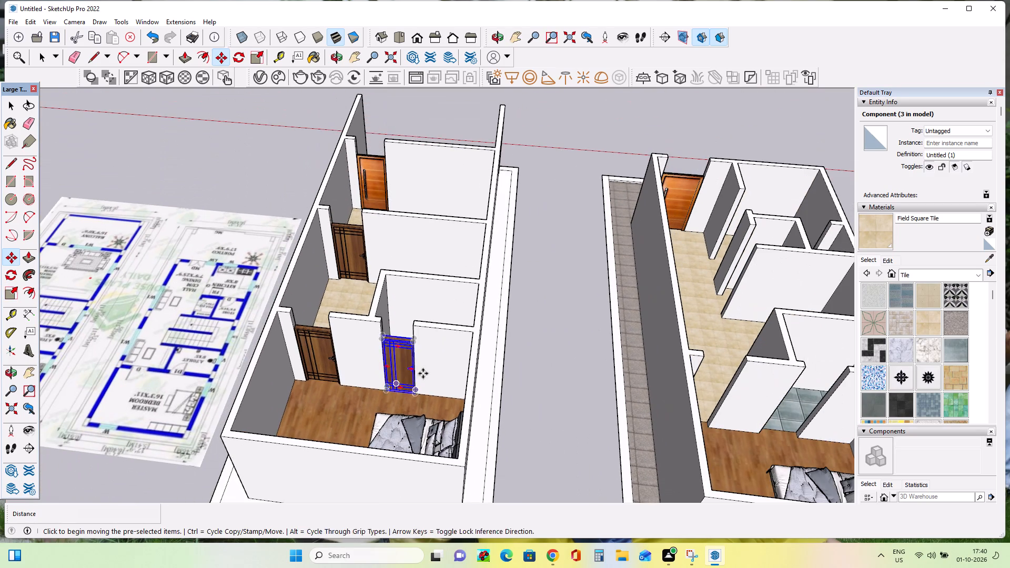
middle_click_drag(435, 370, 262, 391)
middle_click_drag(410, 313, 95, 389)
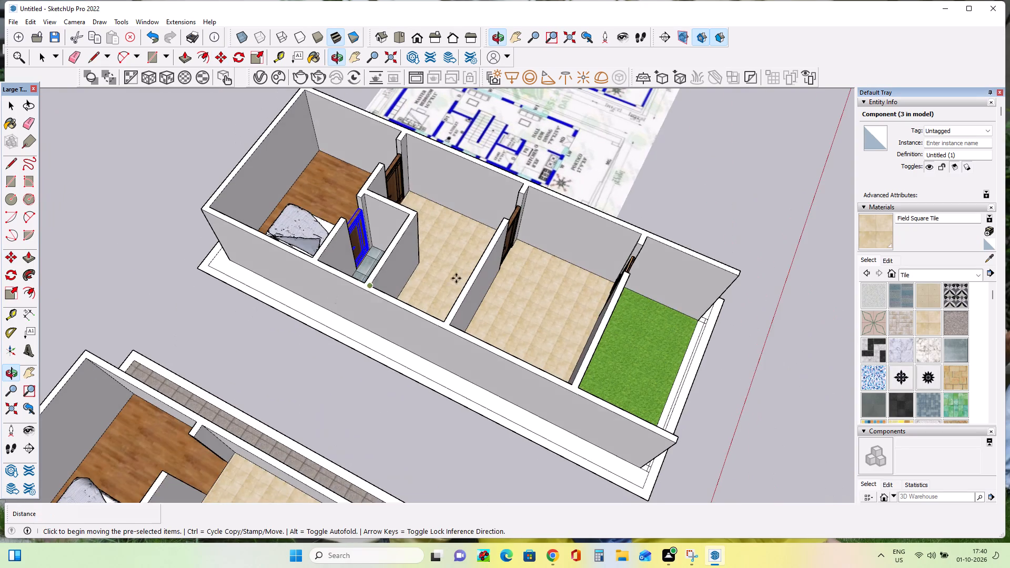
middle_click_drag(457, 278, 245, 285)
middle_click_drag(466, 289, 405, 332)
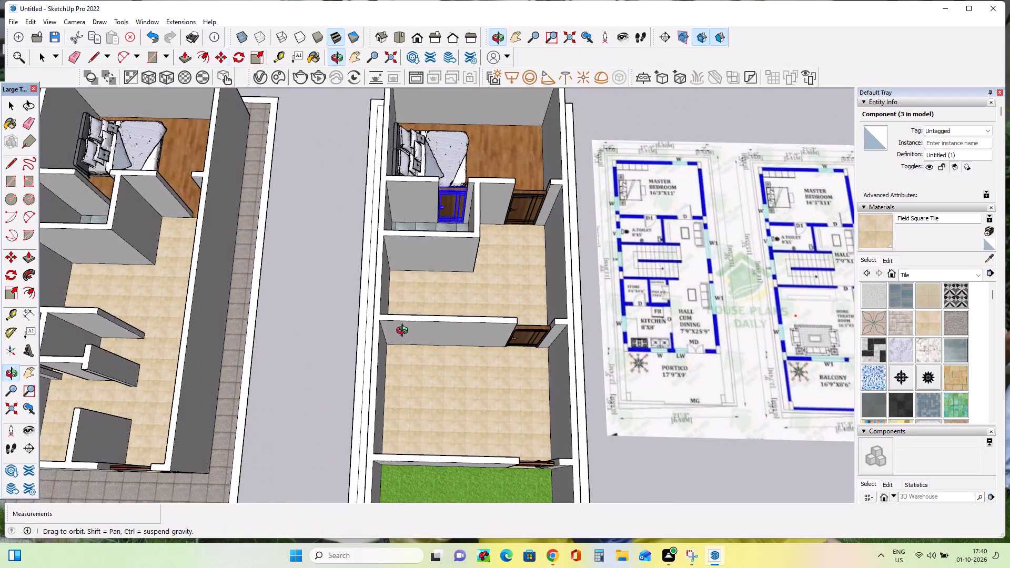
middle_click_drag(405, 332, 495, 312)
scroll(498, 299, "down", 9)
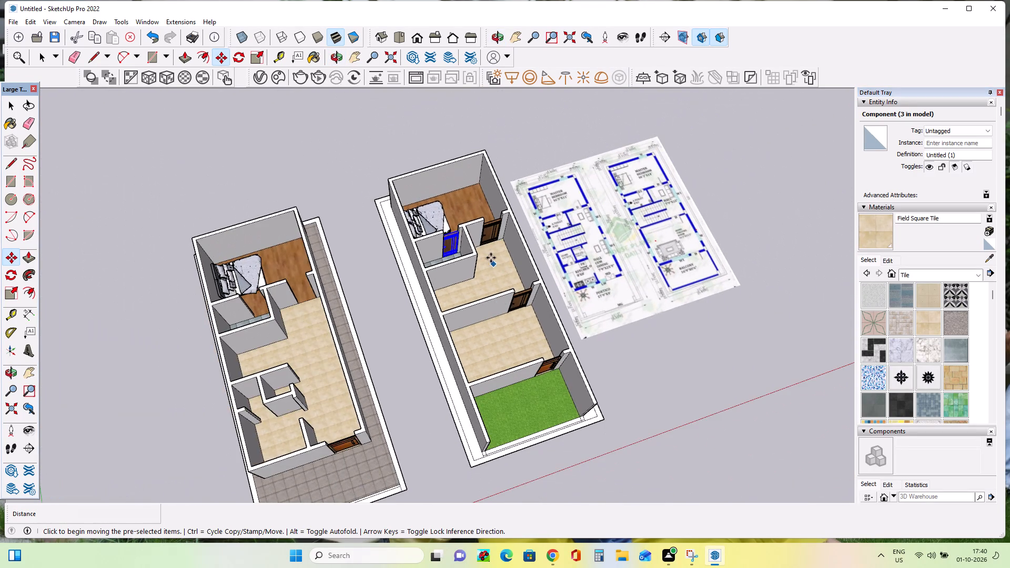
scroll(491, 258, "up", 7)
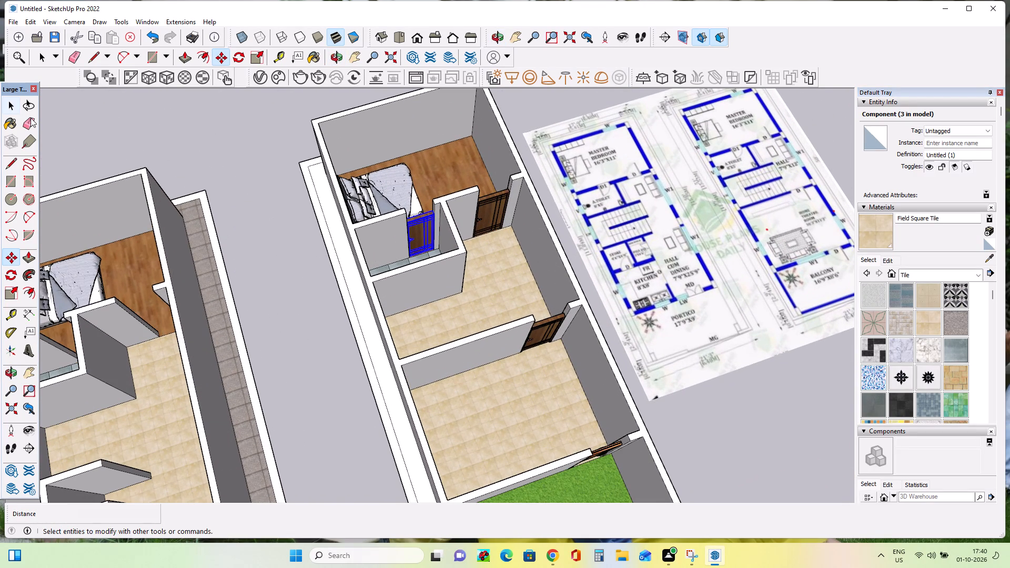
scroll(422, 284, "down", 4)
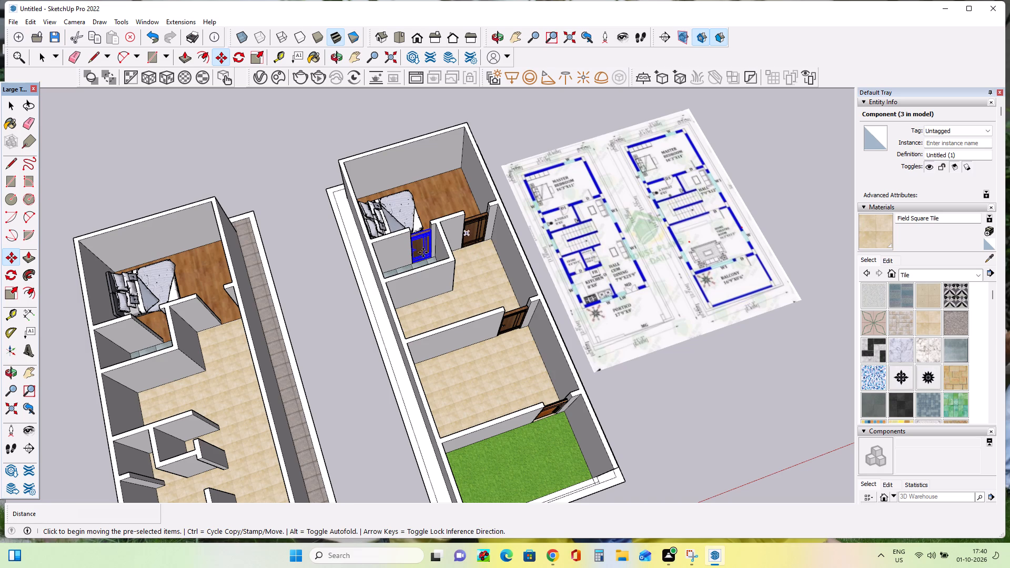
left_click(416, 260)
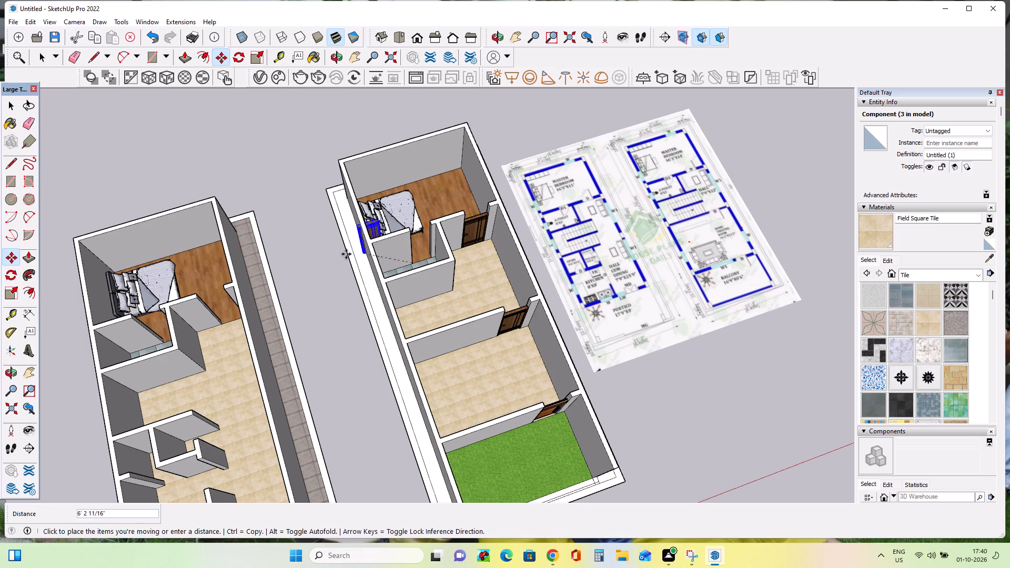
scroll(150, 335, "up", 7)
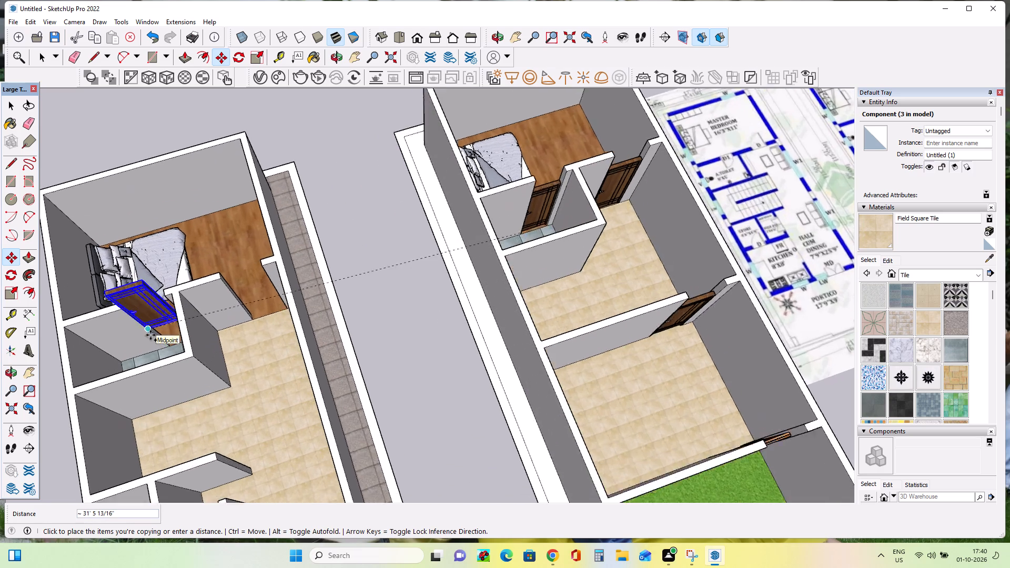
scroll(150, 335, "up", 12)
left_click(186, 342)
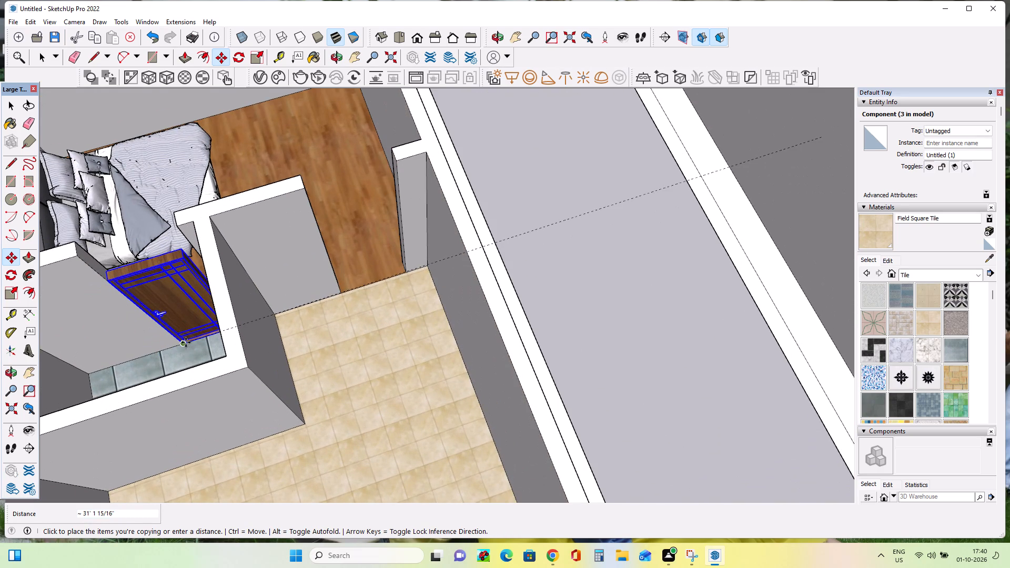
Align the copied toilet door's base corner with the doorway's wall corner on the wood-floored bedroom side.
middle_click_drag(194, 338, 393, 253)
middle_click_drag(257, 387, 427, 354)
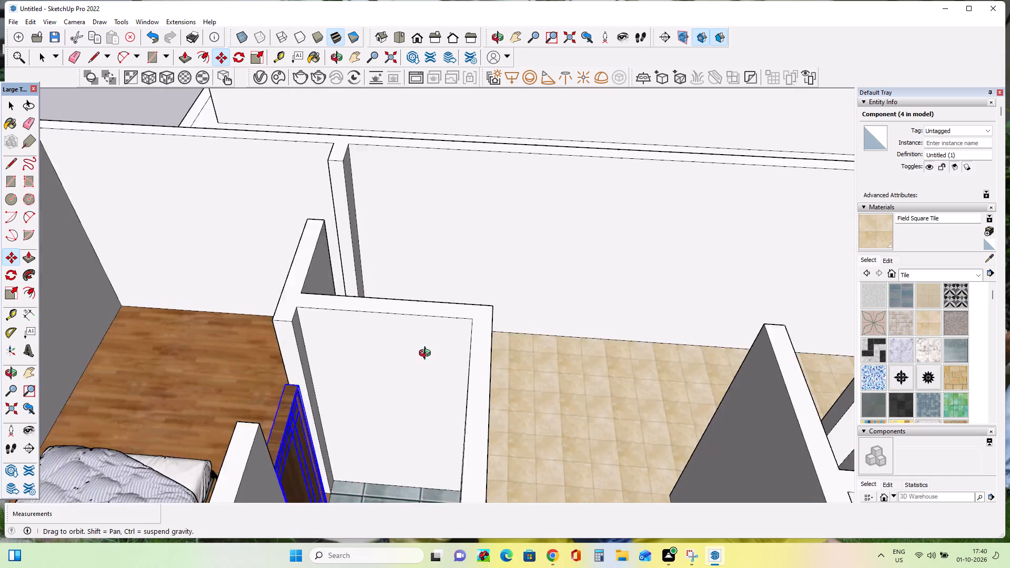
middle_click_drag(427, 354, 583, 279)
middle_click_drag(500, 363, 637, 390)
scroll(641, 432, "up", 4)
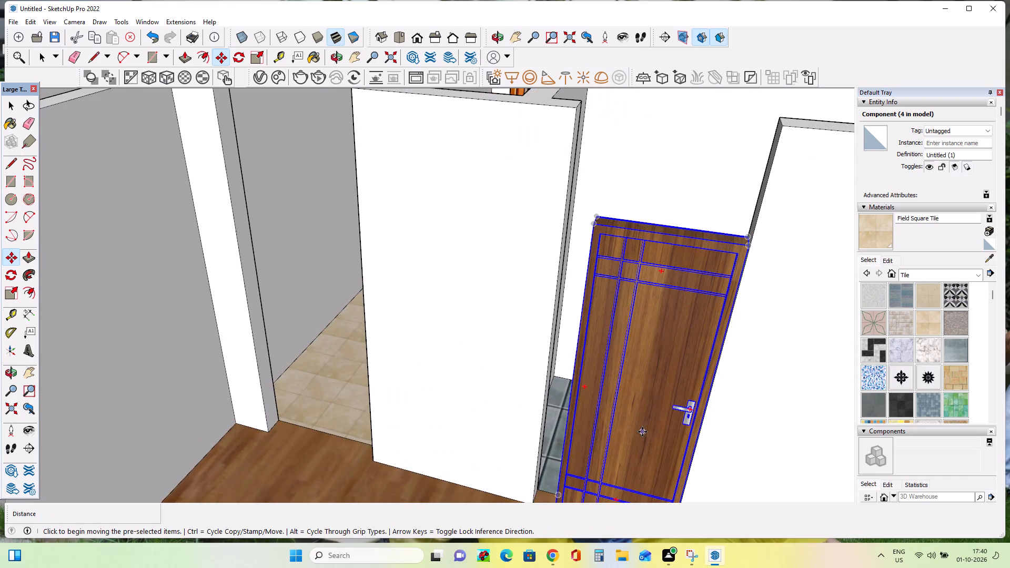
middle_click_drag(658, 444, 723, 404)
middle_click_drag(658, 372, 672, 516)
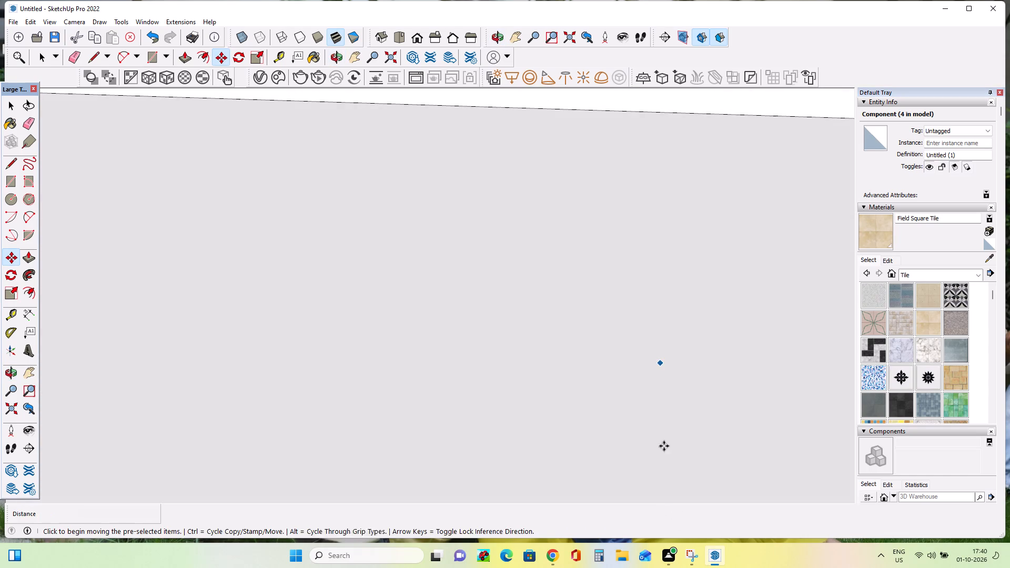
middle_click_drag(648, 316, 668, 442)
middle_click_drag(663, 345, 680, 426)
scroll(667, 312, "down", 2)
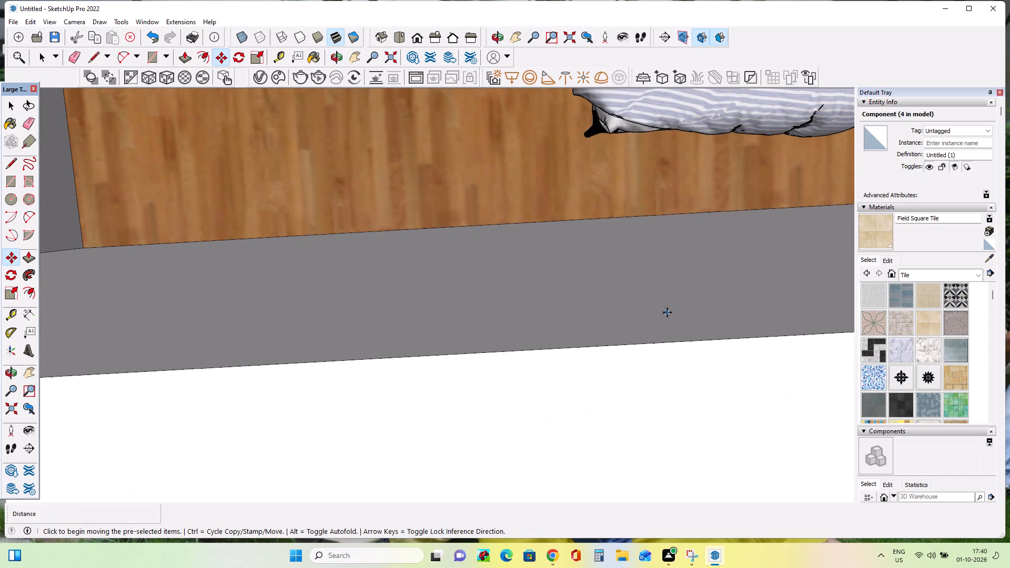
scroll(667, 312, "down", 20)
scroll(667, 312, "down", 14)
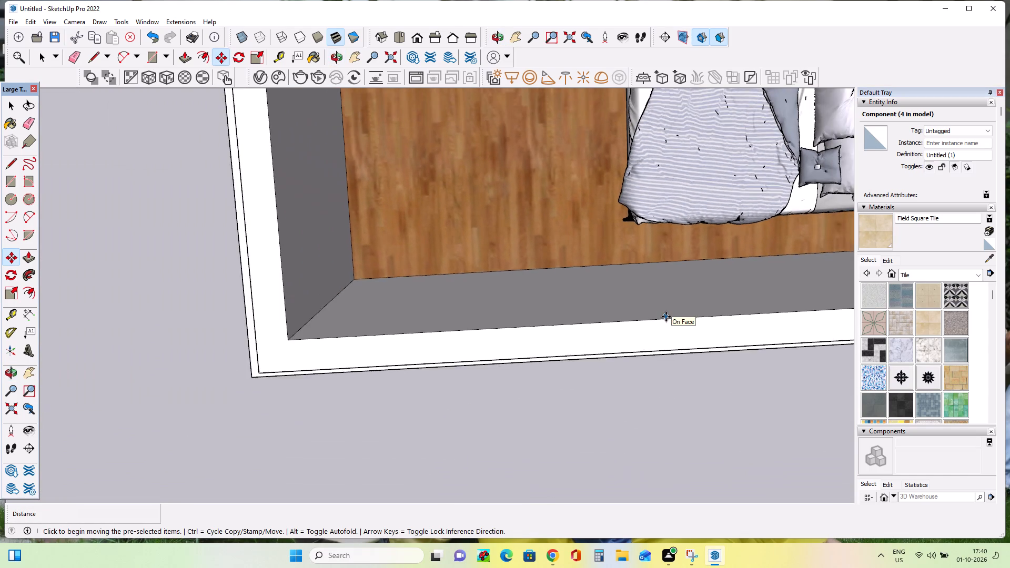
scroll(666, 317, "down", 19)
middle_click_drag(666, 317, 657, 184)
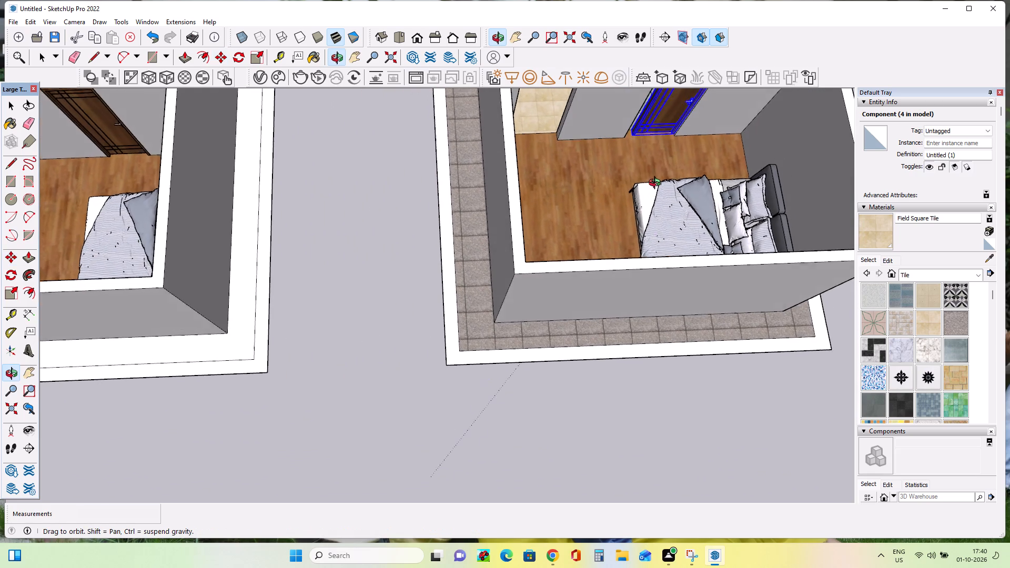
middle_click_drag(657, 184, 658, 179)
scroll(638, 120, "up", 15)
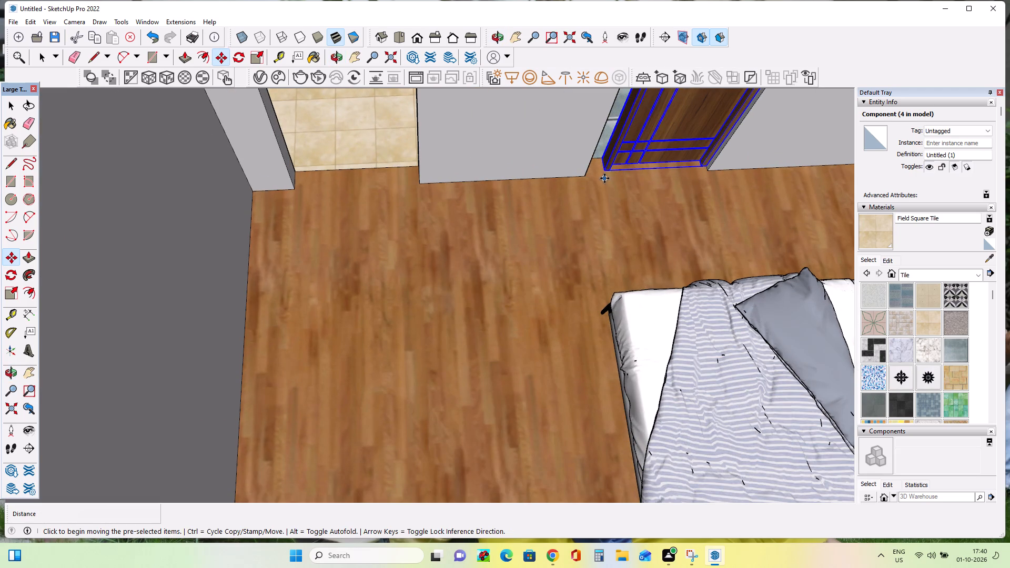
left_click(607, 170)
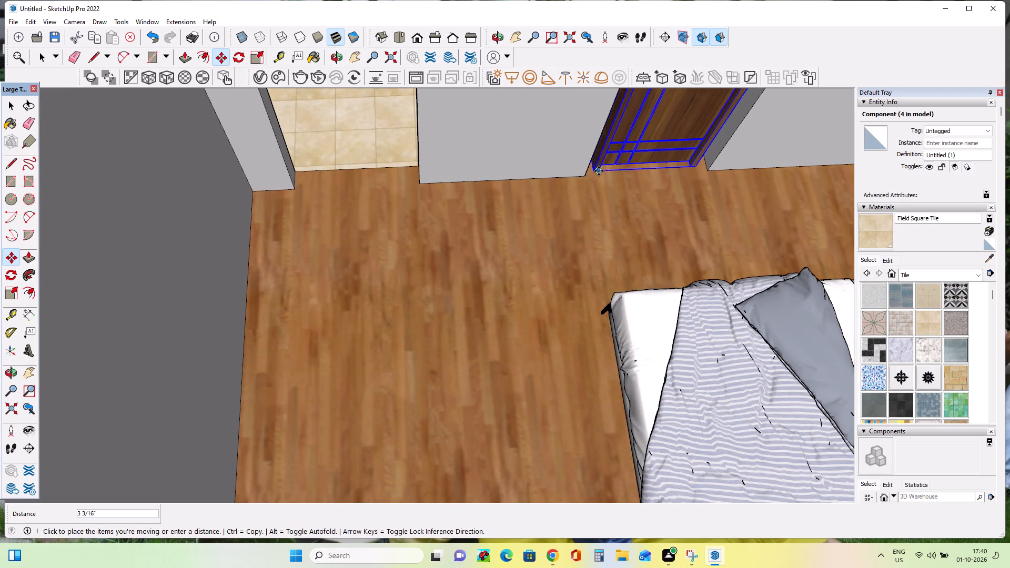
left_click(599, 171)
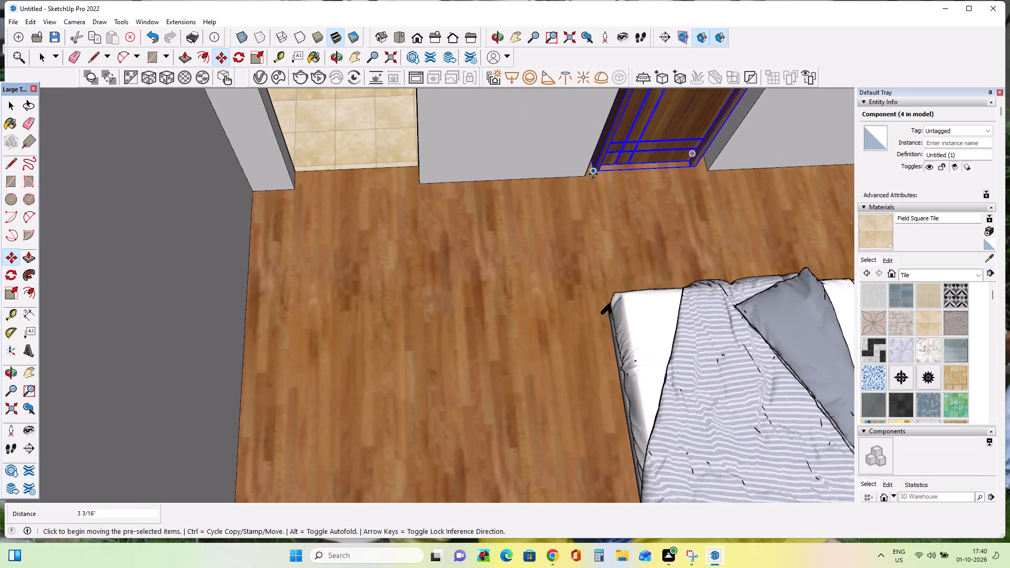
scroll(593, 175, "up", 10)
scroll(594, 175, "down", 3)
scroll(594, 182, "up", 4)
left_click(595, 160)
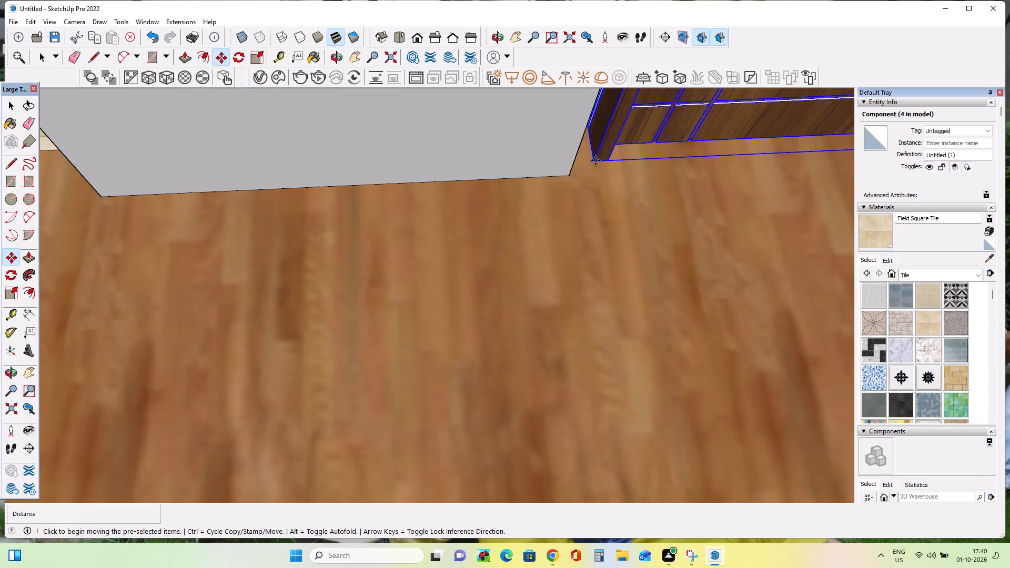
left_click(572, 171)
Scale the copied toilet door wider along the red axis to fill the gap to the doorway's opposite jamb.
scroll(554, 241, "down", 16)
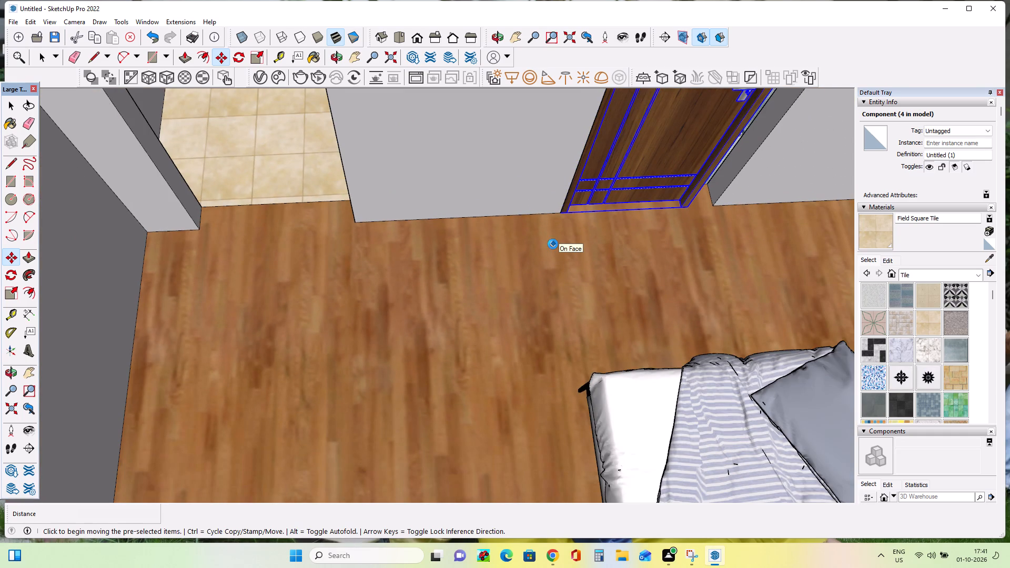
scroll(553, 244, "down", 4)
scroll(605, 269, "down", 2)
scroll(540, 265, "down", 9)
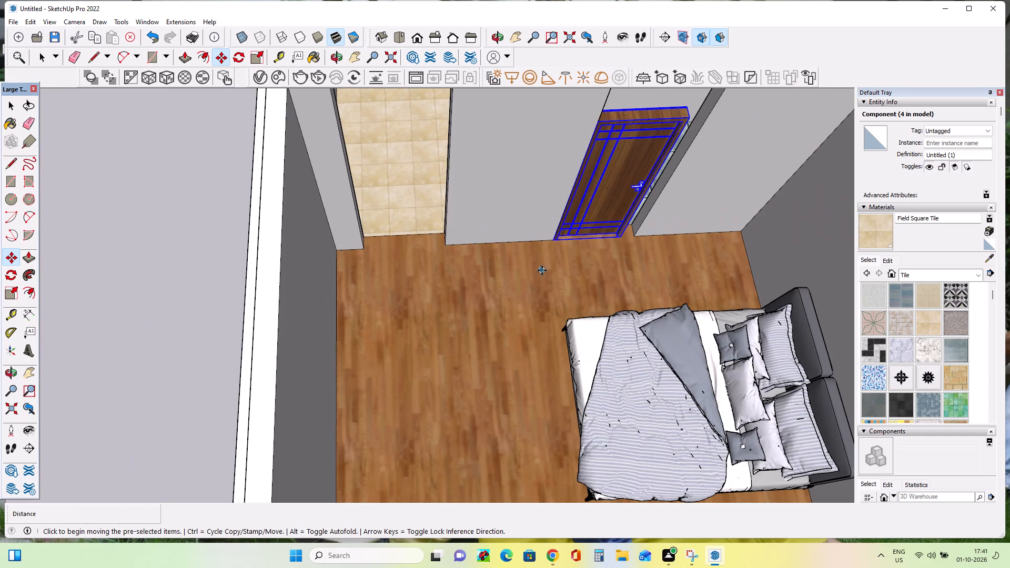
middle_click_drag(633, 259, 491, 218)
scroll(612, 266, "up", 9)
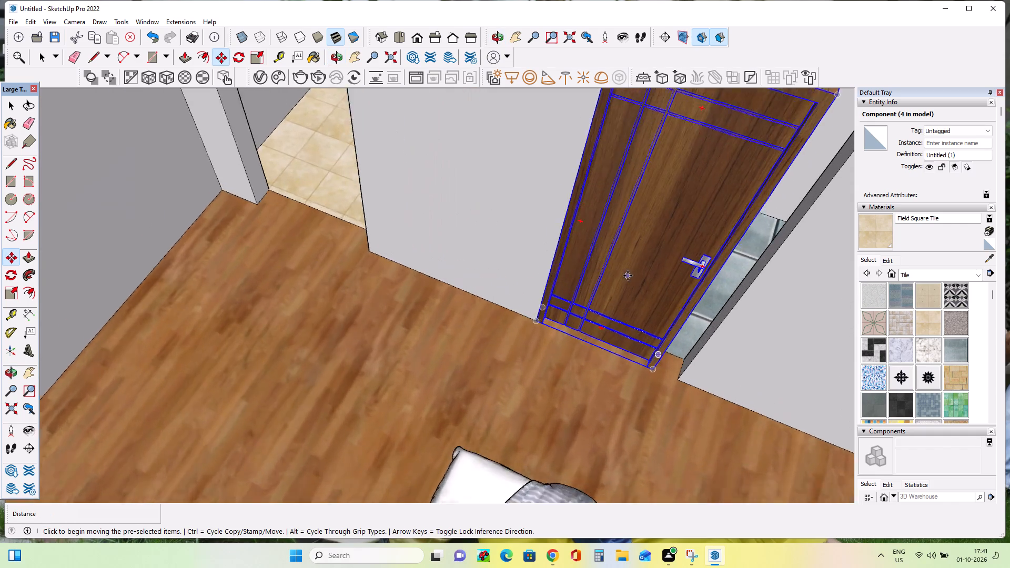
middle_click_drag(693, 326, 631, 291)
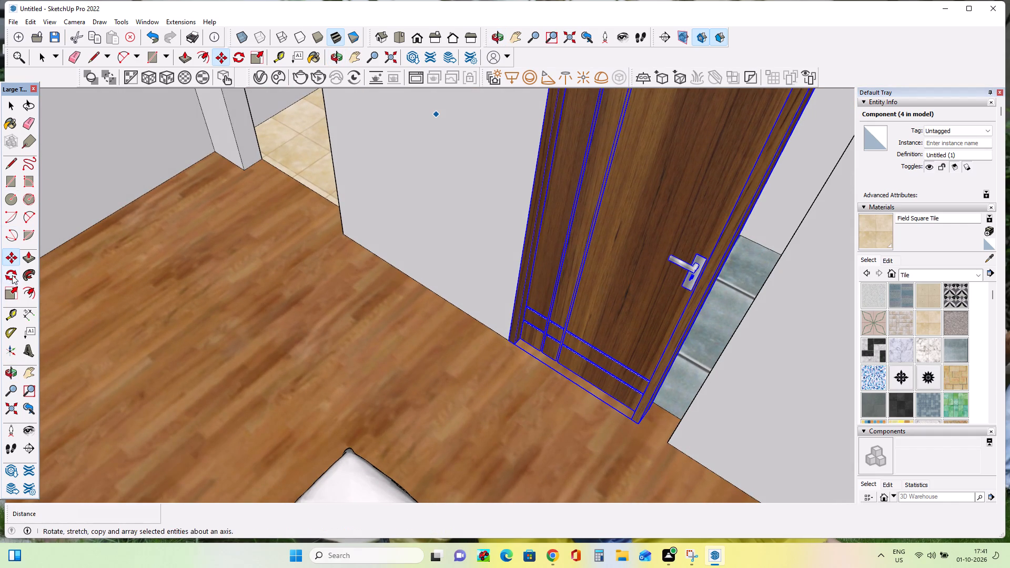
left_click(7, 291)
left_click(719, 268)
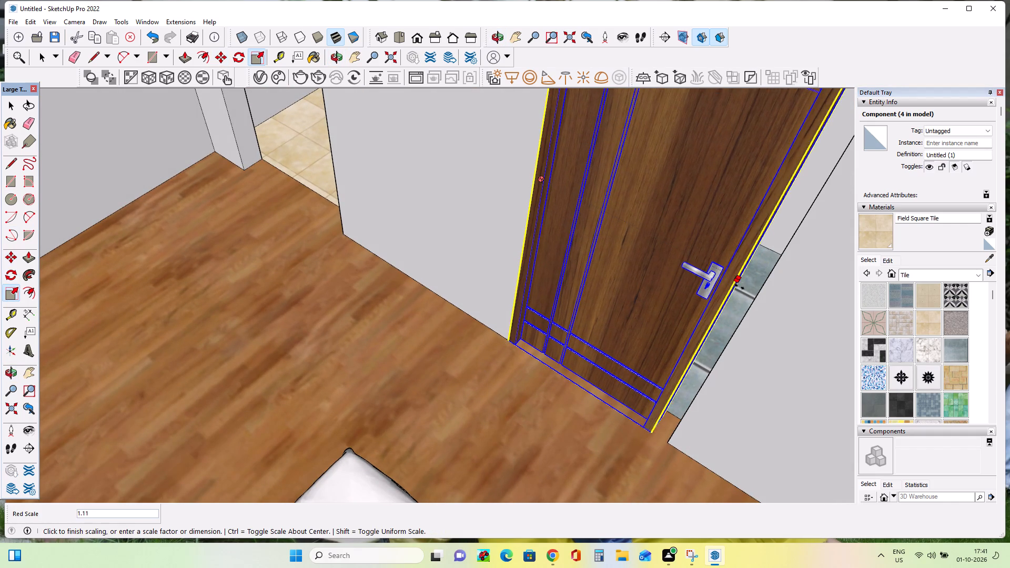
left_click(761, 300)
scroll(526, 317, "down", 9)
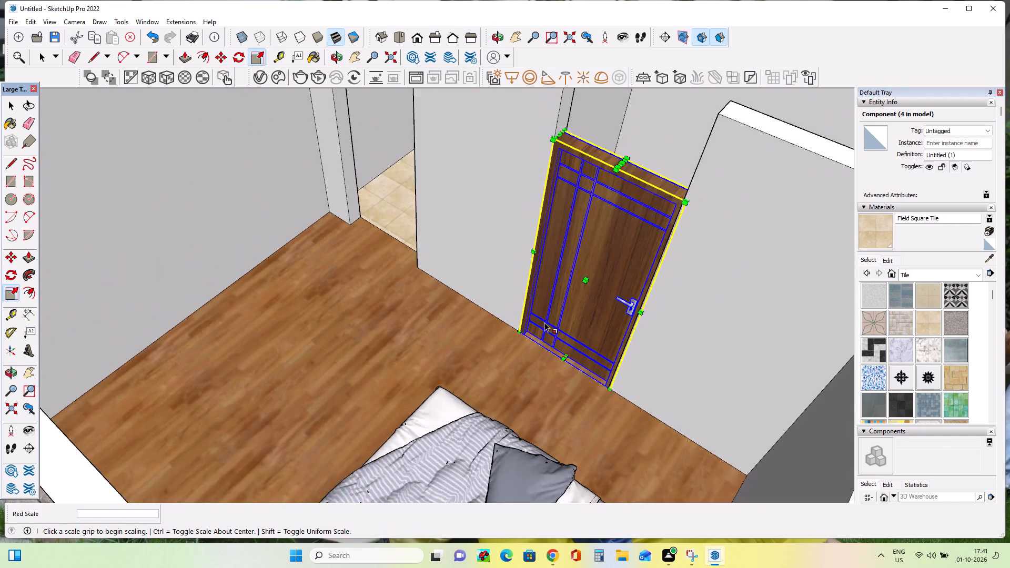
Copy the toilet door to the bedroom's entrance doorway, placing its base corner at the doorway's wall corner on the wood floor.
scroll(544, 322, "down", 2)
middle_click_drag(547, 323, 677, 337)
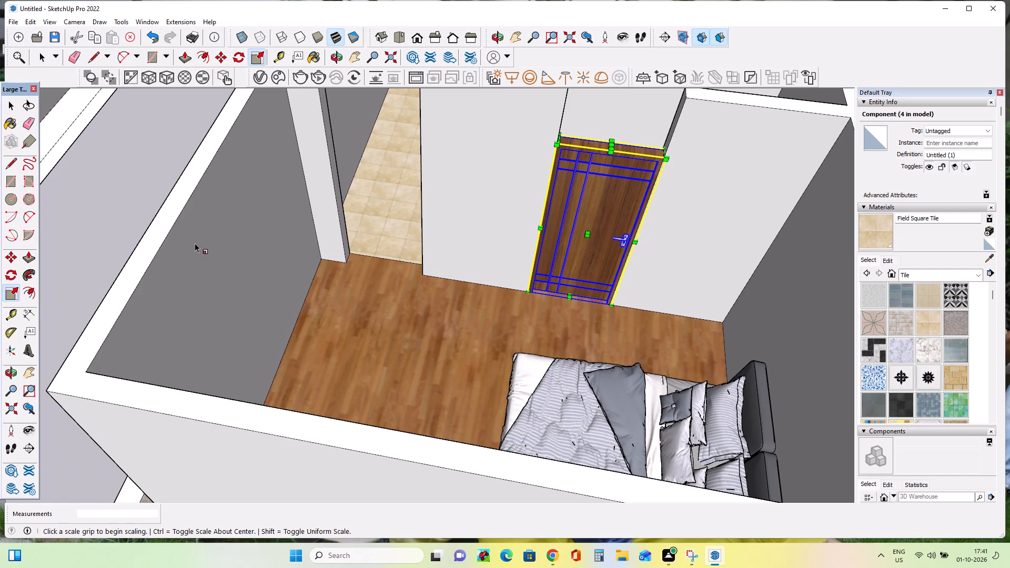
double_click(8, 262)
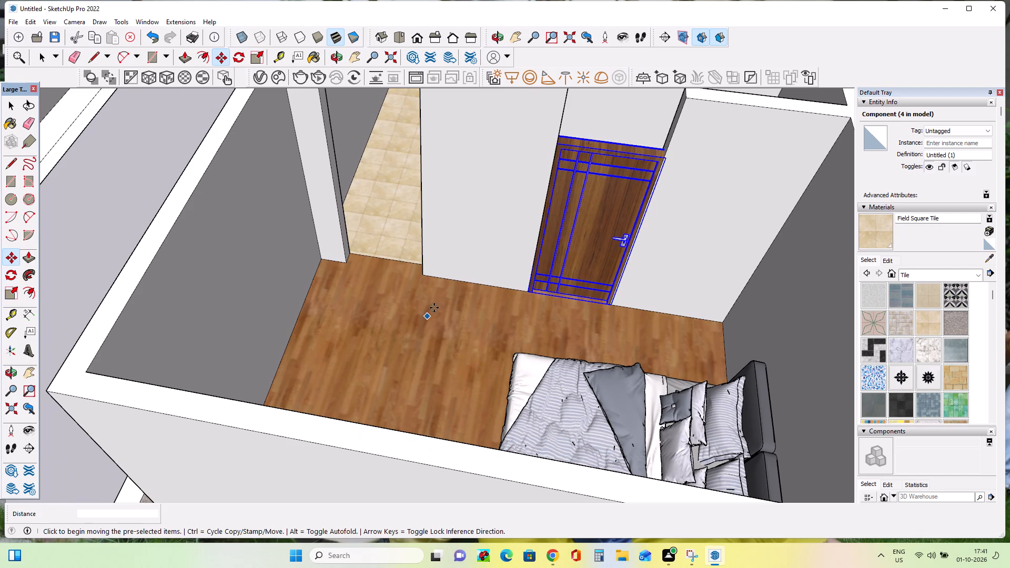
left_click(528, 292)
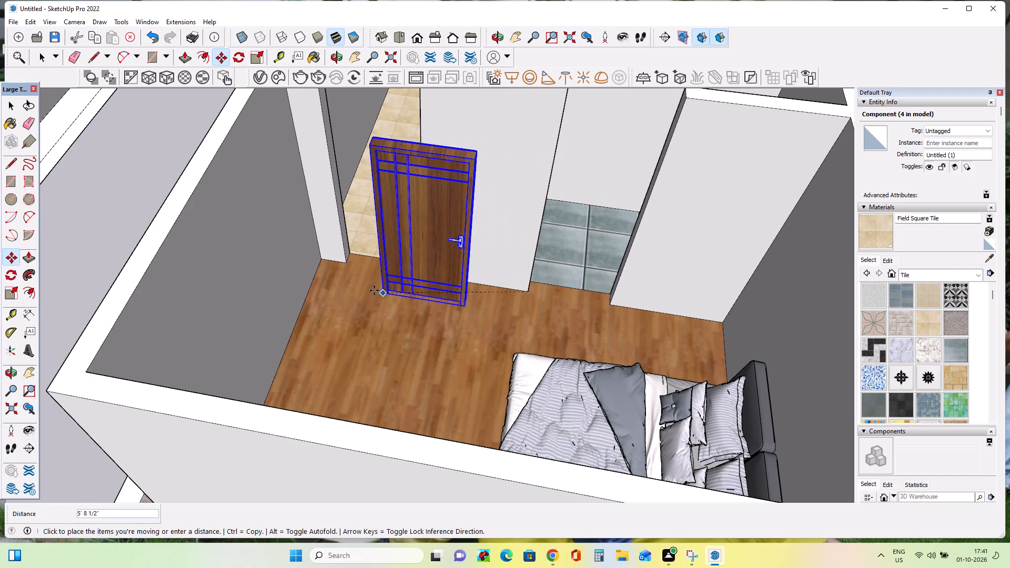
double_click(347, 266)
Copy the bedroom entrance door about 19' 2" to the store doorway beside the kitchen, aligning its base corner with the jamb.
middle_click_drag(461, 293, 305, 315)
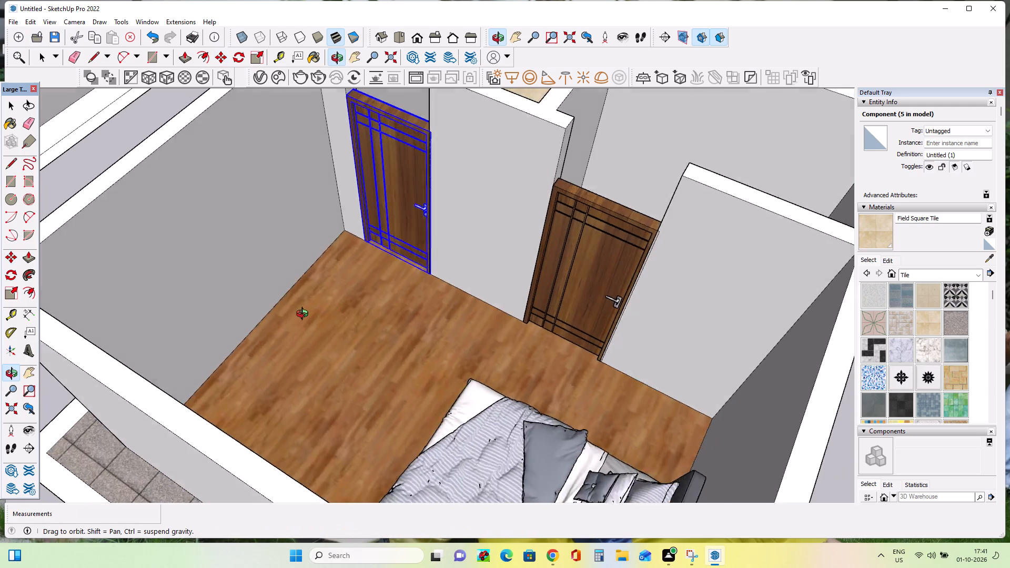
middle_click_drag(305, 315, 107, 309)
middle_click_drag(521, 309, 174, 304)
middle_click_drag(543, 377, 484, 320)
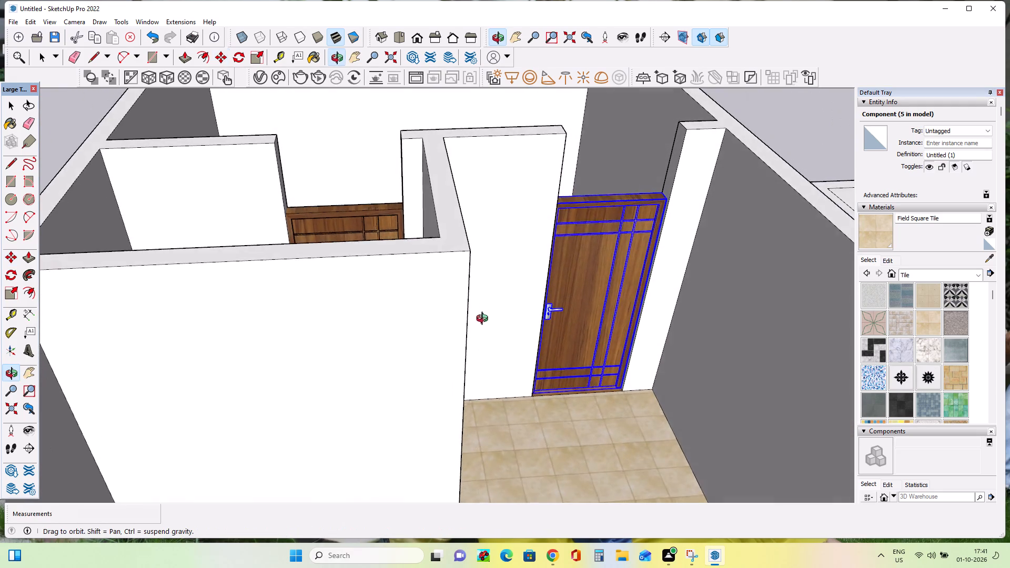
middle_click_drag(484, 320, 484, 319)
middle_click(484, 319)
scroll(489, 319, "down", 13)
middle_click_drag(491, 324, 491, 371)
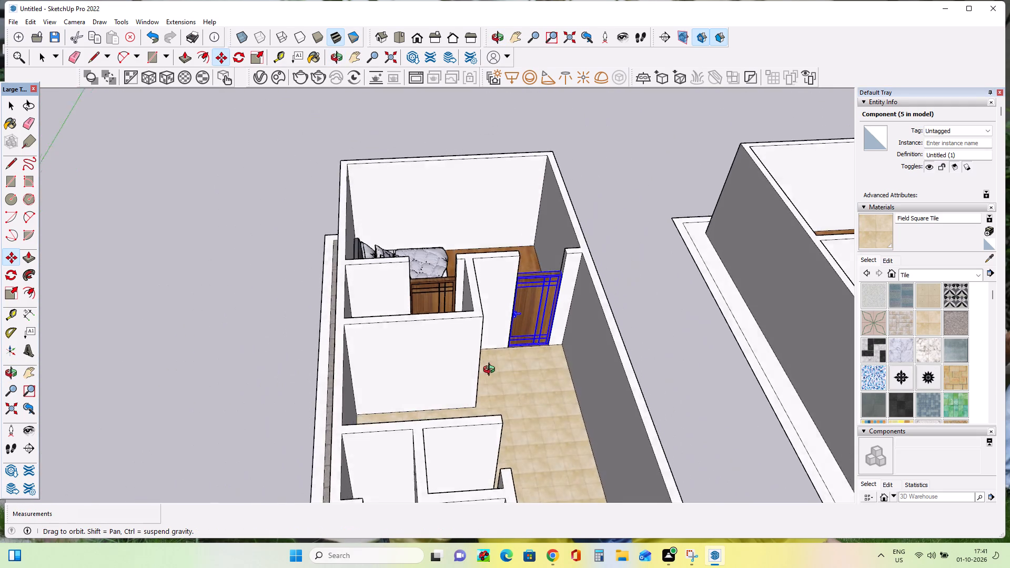
middle_click_drag(491, 371, 476, 315)
scroll(429, 354, "down", 1)
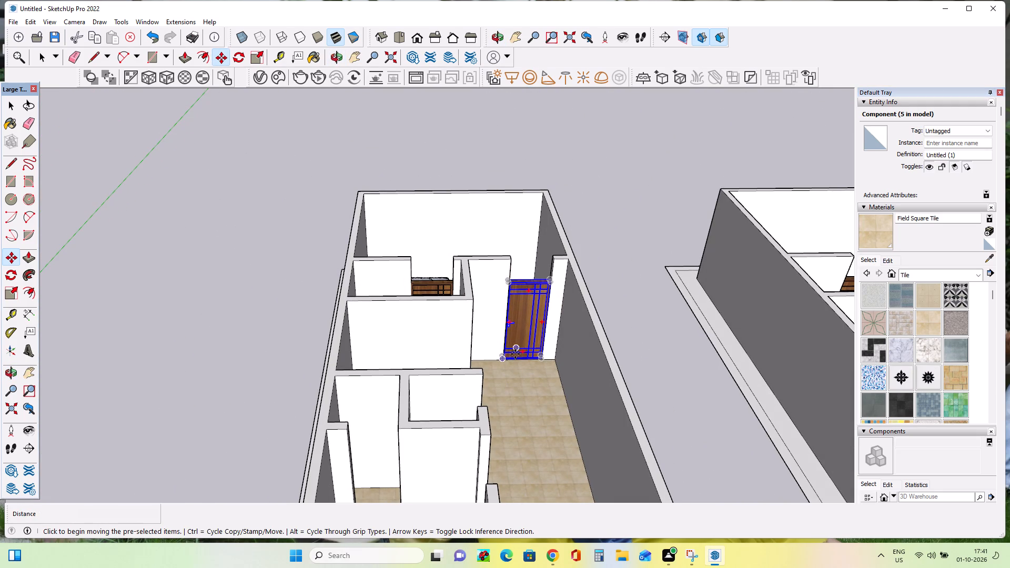
left_click(505, 360)
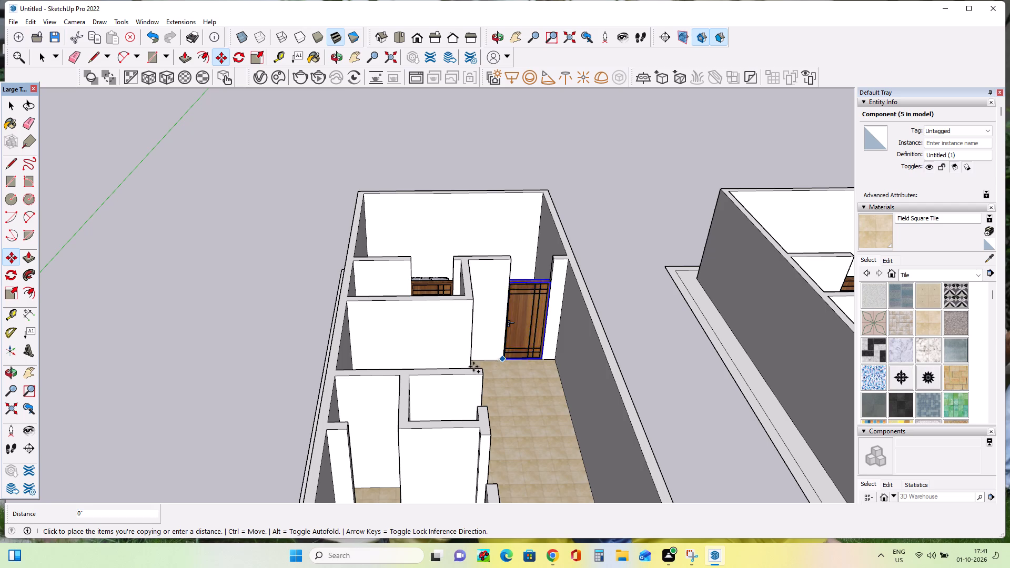
scroll(411, 411, "down", 9)
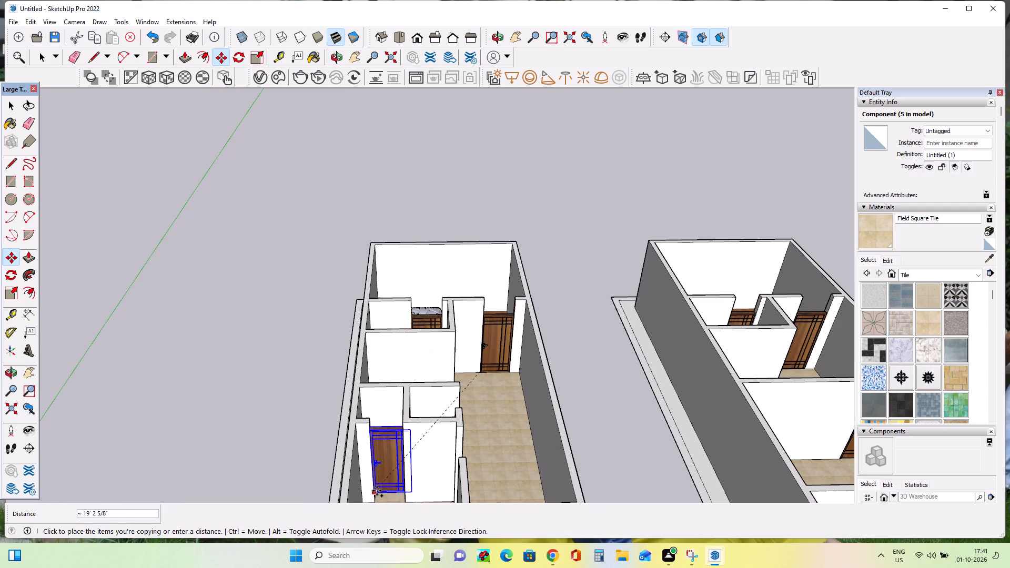
scroll(377, 490, "up", 5)
scroll(377, 487, "down", 17)
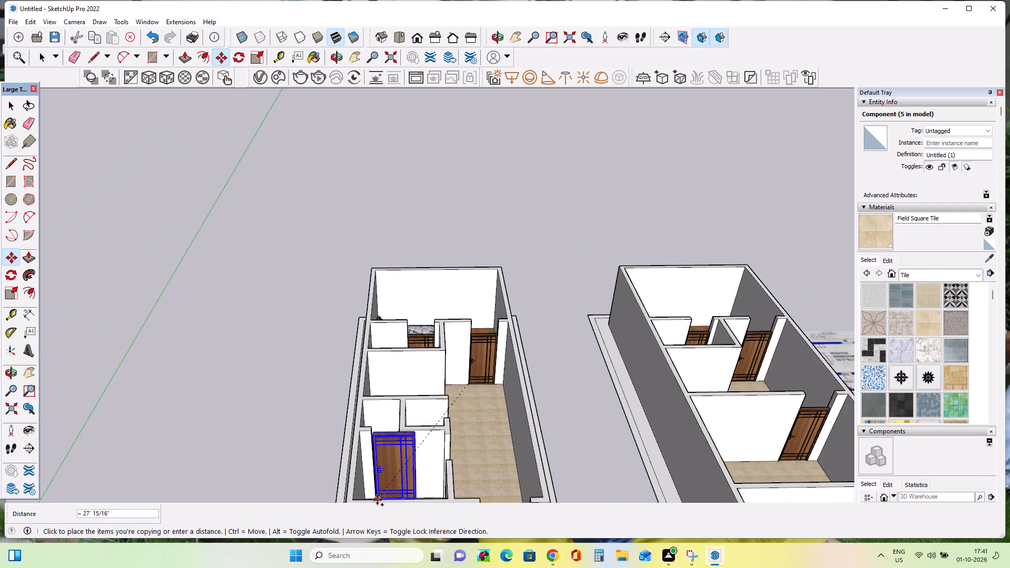
scroll(377, 500, "up", 20)
scroll(377, 500, "up", 4)
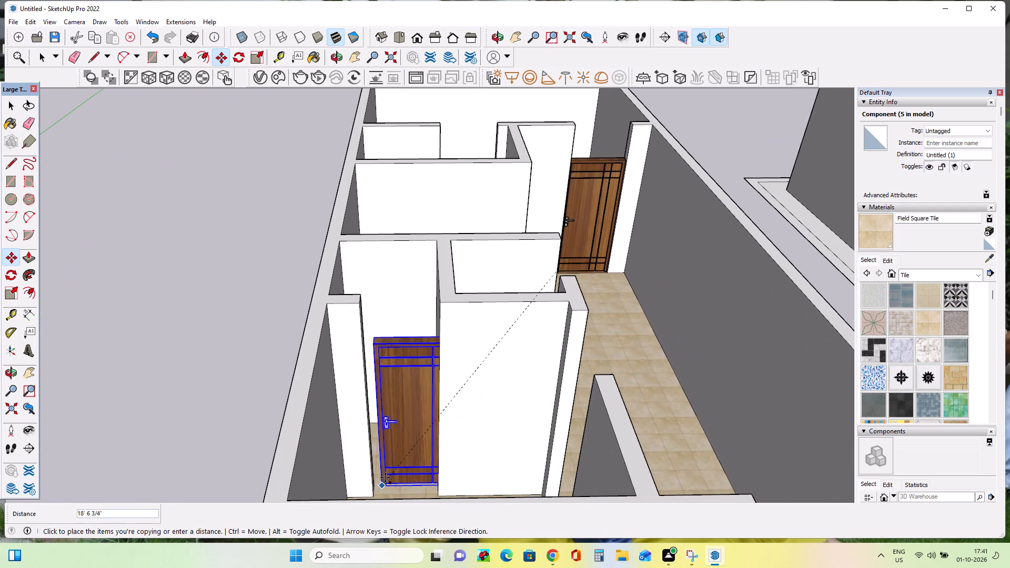
double_click(371, 494)
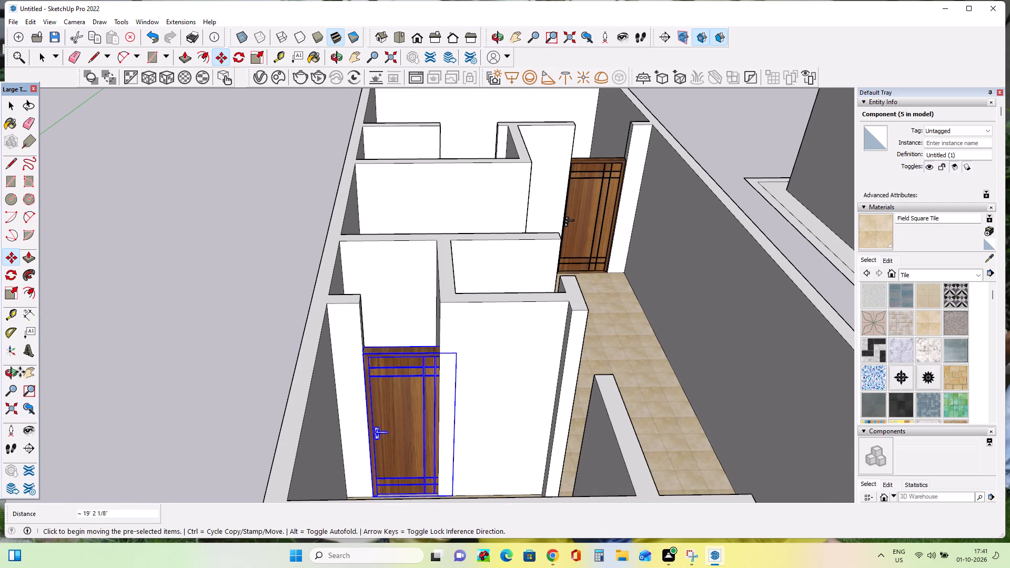
Scale the copied store door narrower to fit between the doorway's jambs.
left_click(12, 294)
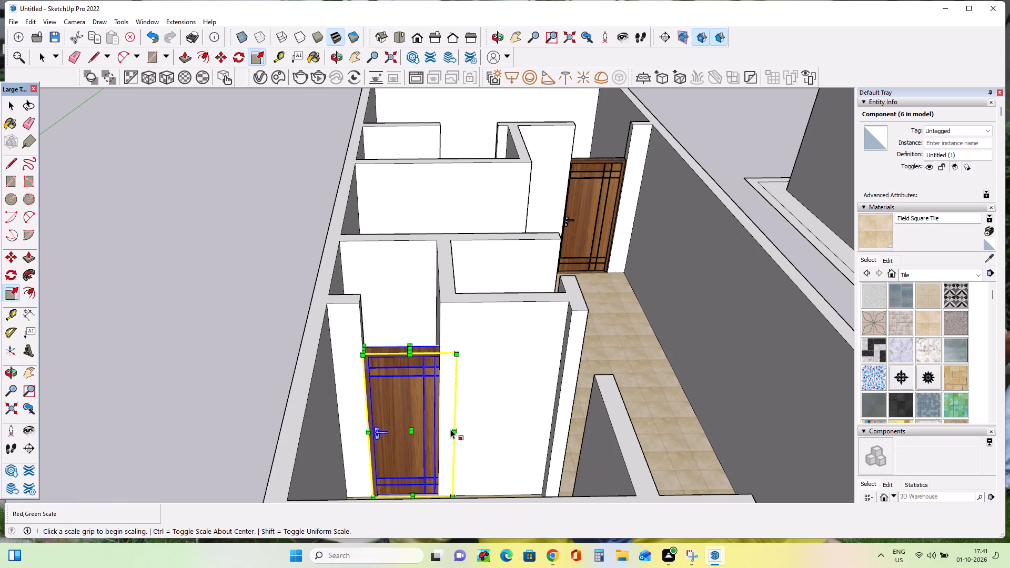
left_click(450, 429)
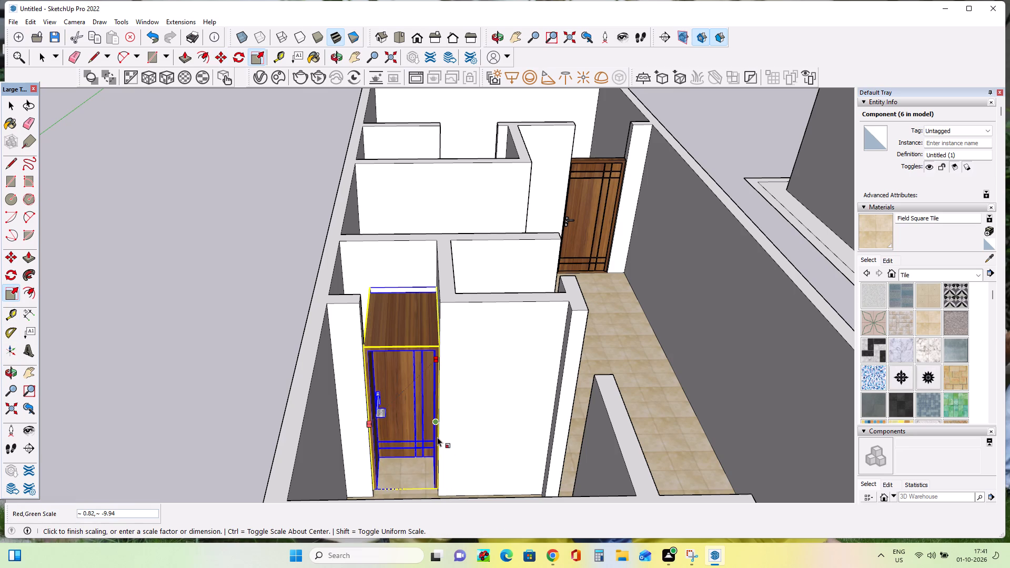
left_click(437, 442)
Examine the doorways of both house models and compare them with the floor plan image.
middle_click_drag(497, 408, 371, 384)
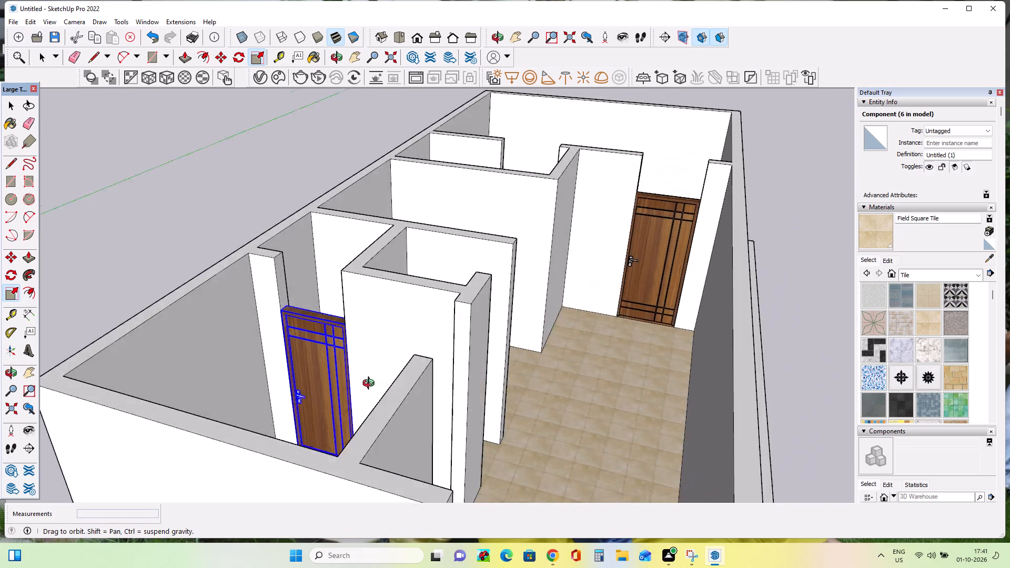
middle_click_drag(371, 384, 345, 384)
scroll(430, 352, "down", 14)
middle_click_drag(430, 379, 469, 439)
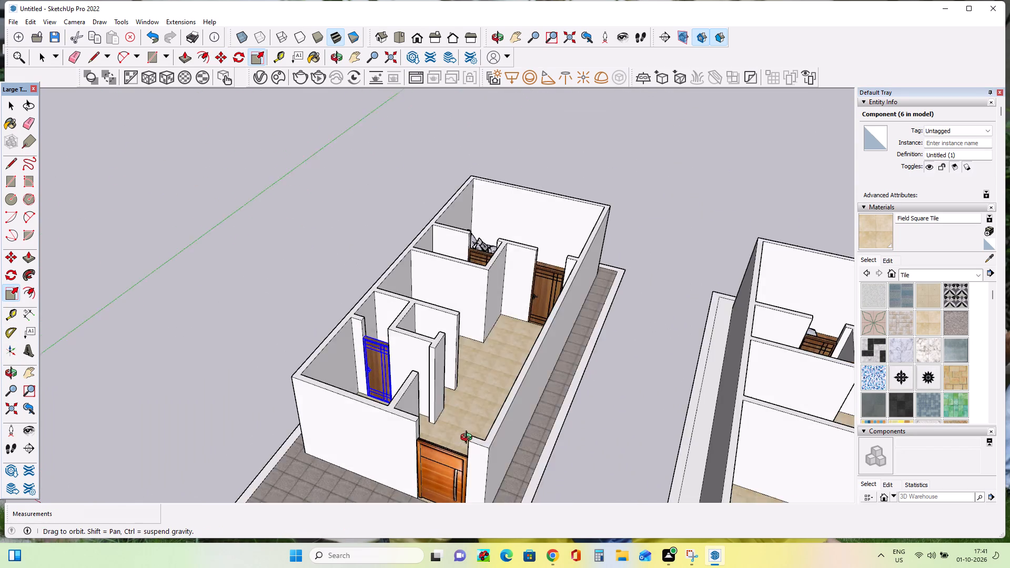
middle_click_drag(469, 439, 501, 462)
scroll(482, 409, "up", 5)
middle_click_drag(482, 409, 418, 430)
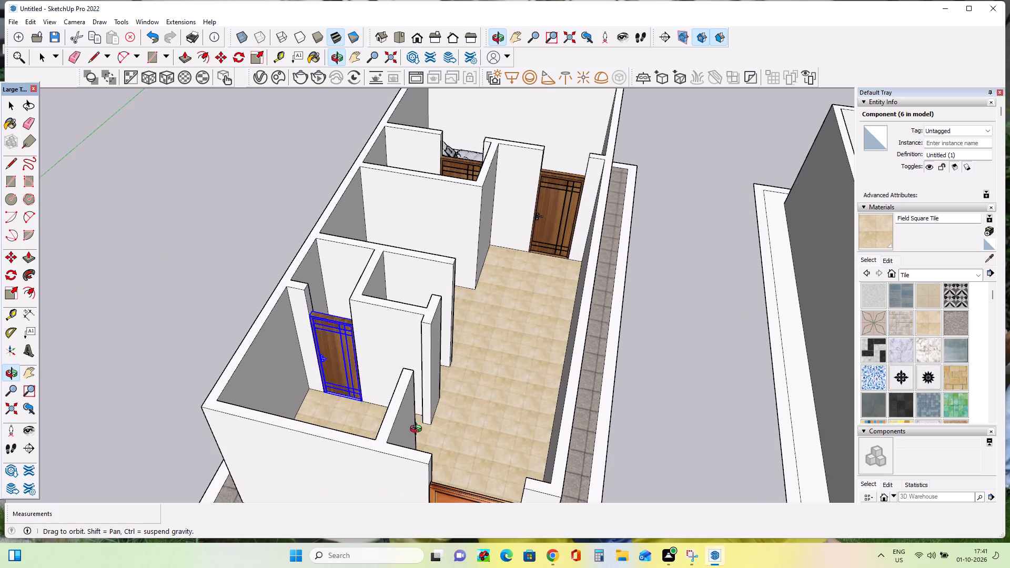
middle_click_drag(418, 430, 307, 441)
scroll(307, 441, "up", 3)
scroll(317, 404, "down", 5)
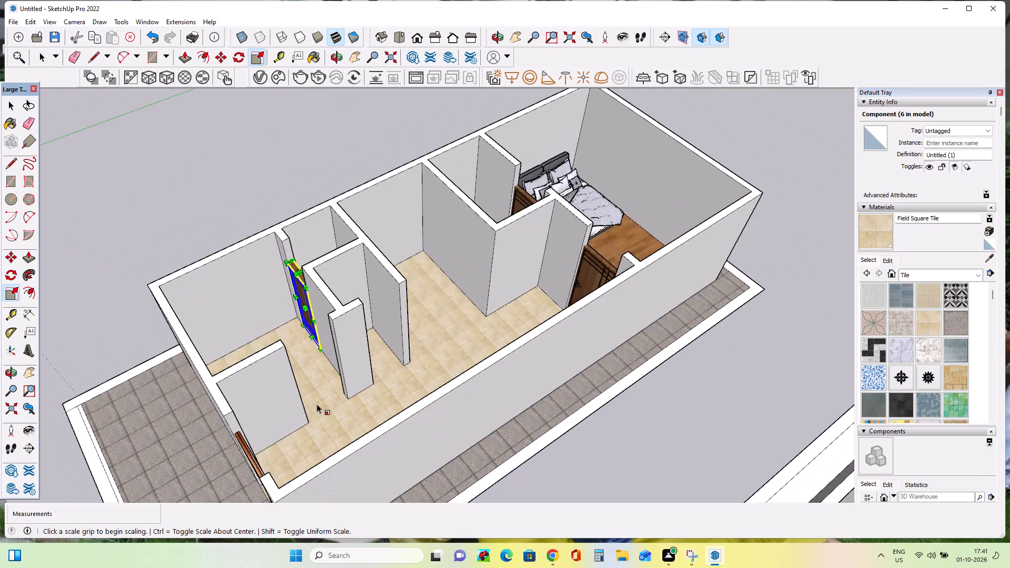
scroll(317, 404, "down", 3)
middle_click_drag(317, 404, 418, 374)
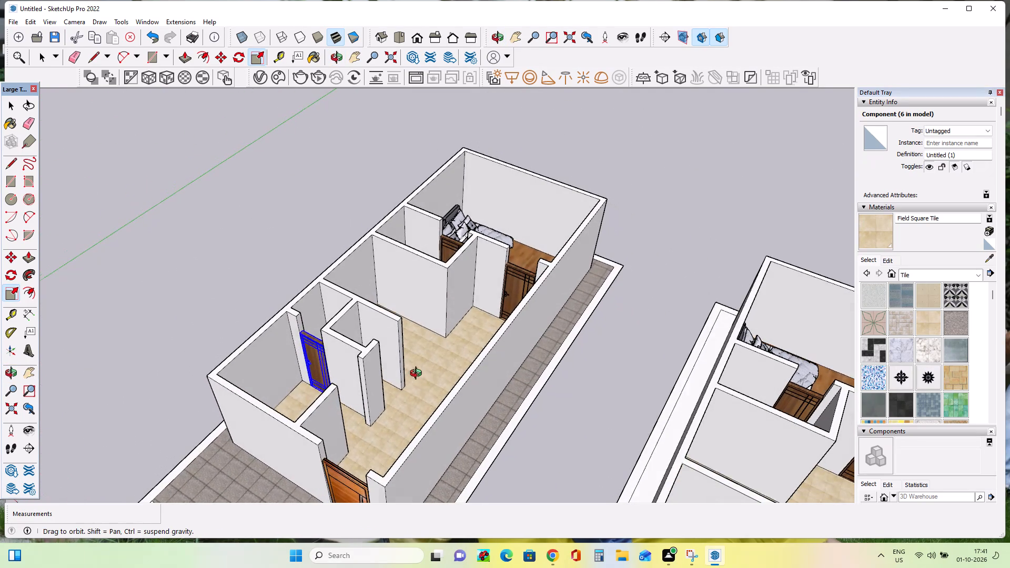
middle_click_drag(322, 417, 388, 427)
middle_click(388, 425)
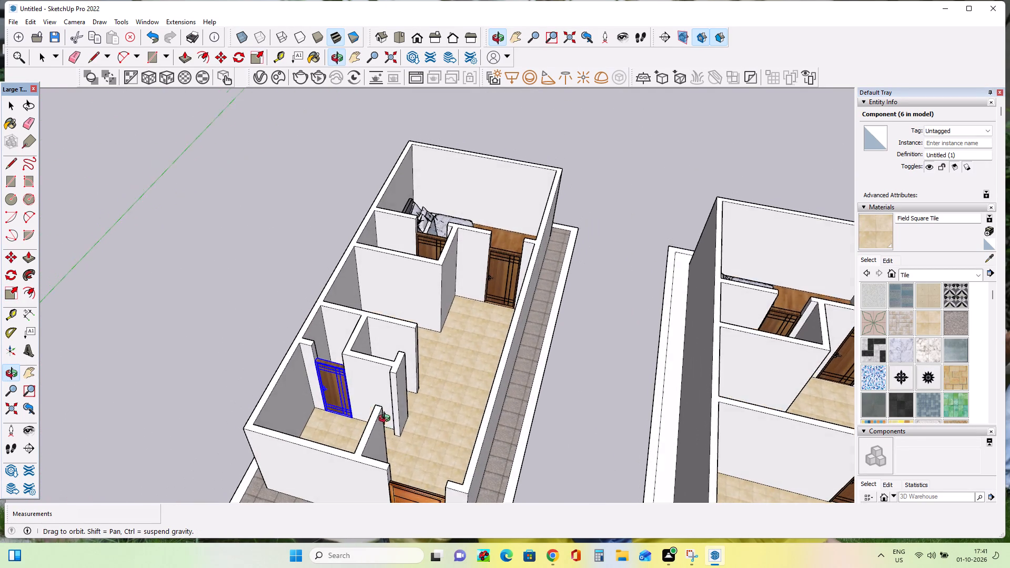
middle_click(387, 419)
scroll(388, 412, "down", 20)
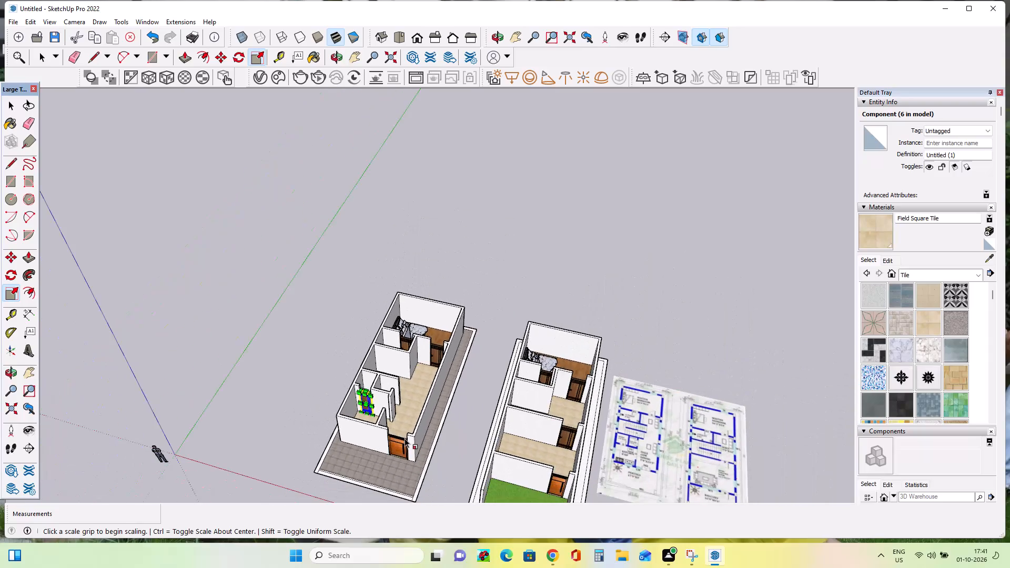
middle_click_drag(405, 438, 429, 484)
scroll(688, 448, "up", 15)
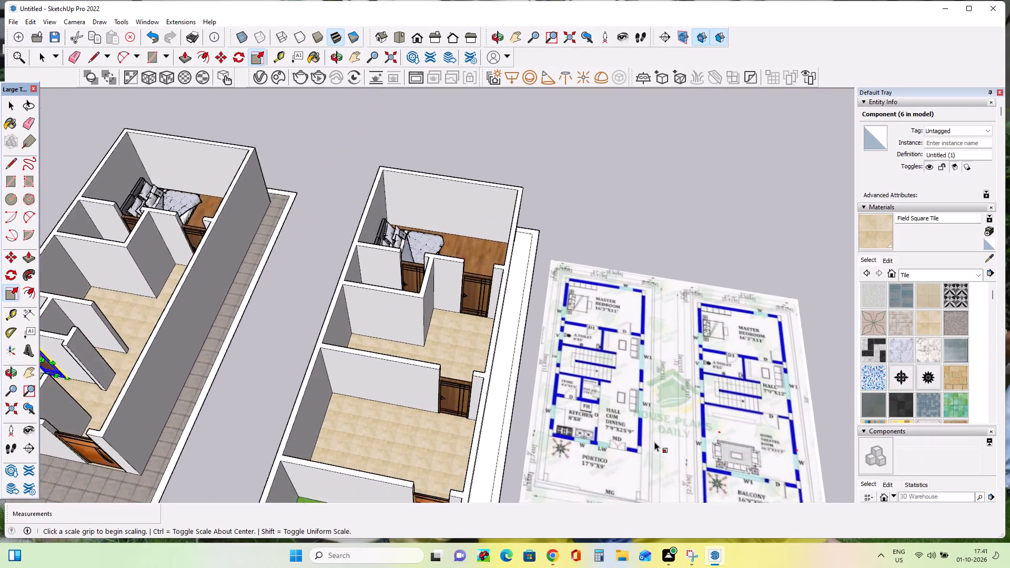
scroll(654, 442, "up", 6)
scroll(654, 442, "down", 8)
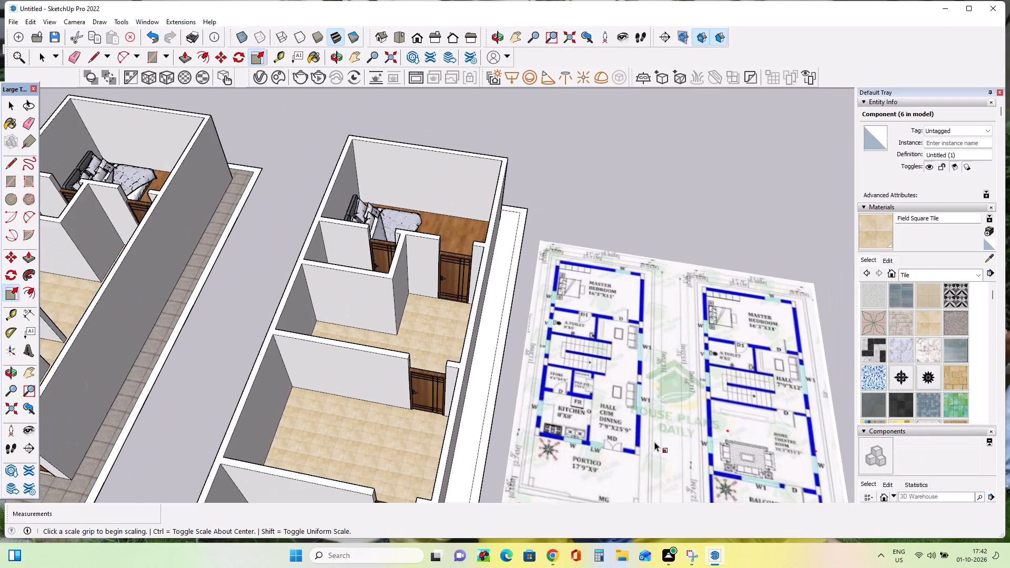
scroll(654, 442, "down", 8)
scroll(315, 328, "up", 4)
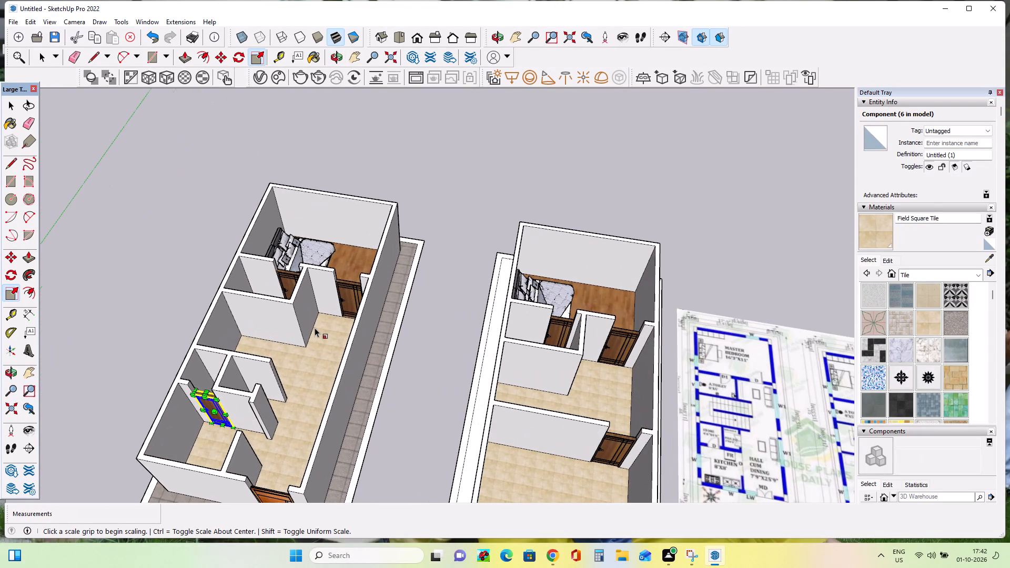
middle_click_drag(315, 328, 244, 368)
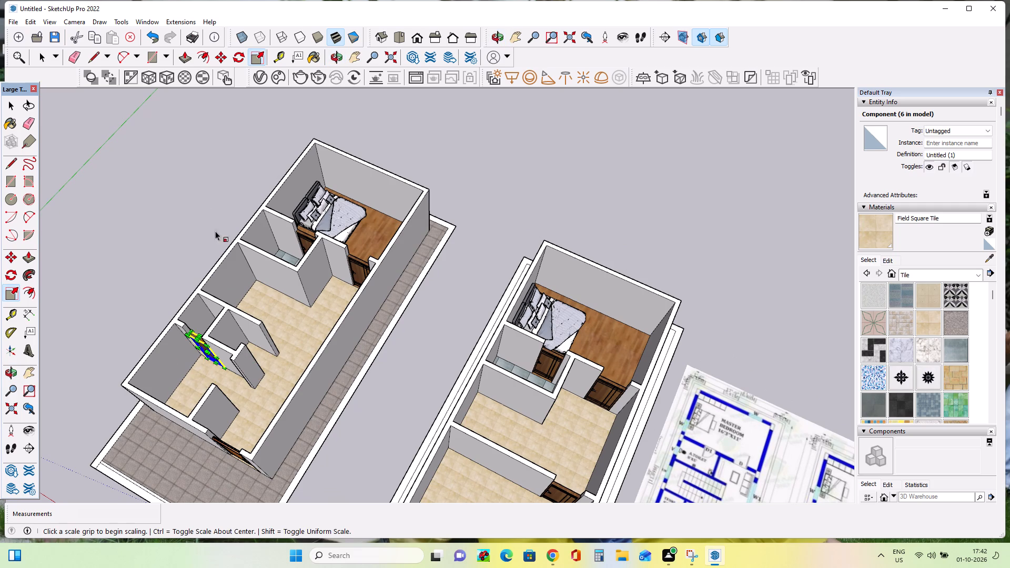
Copy the bedroom entrance door of the tiled-porch house to the empty ground outside, clear of the outer wall.
left_click(5, 109)
left_click(116, 191)
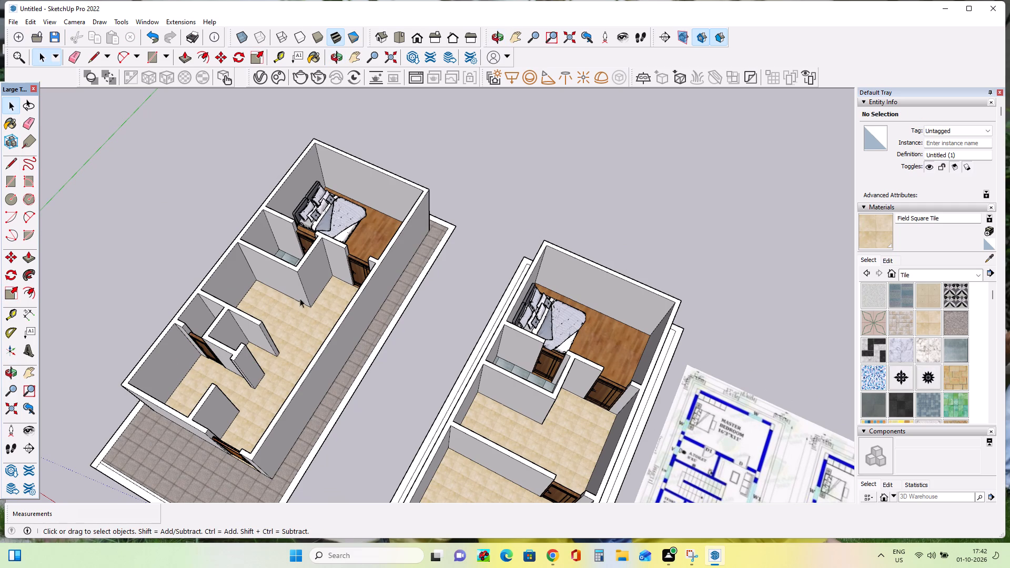
left_click(360, 275)
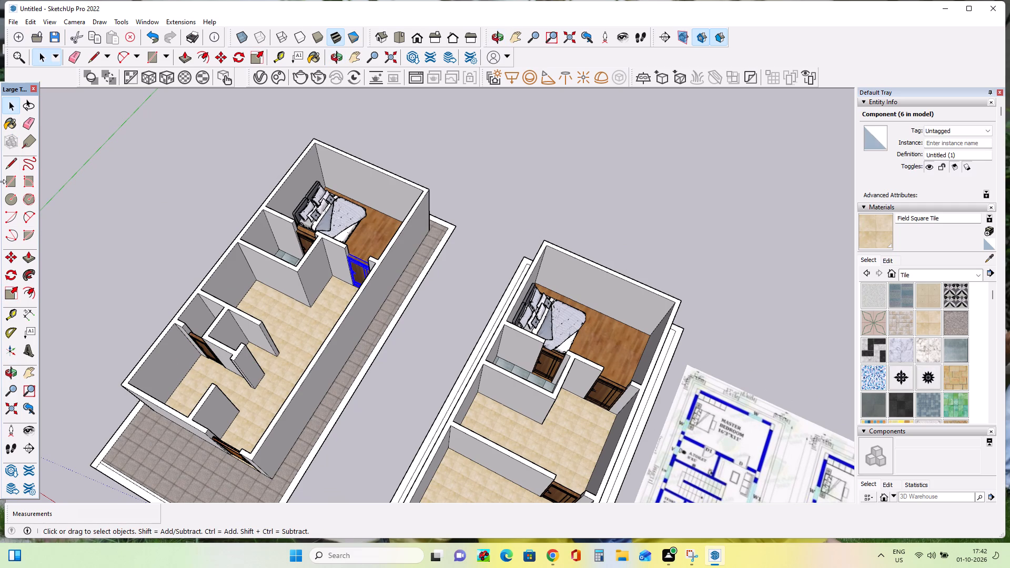
left_click(11, 256)
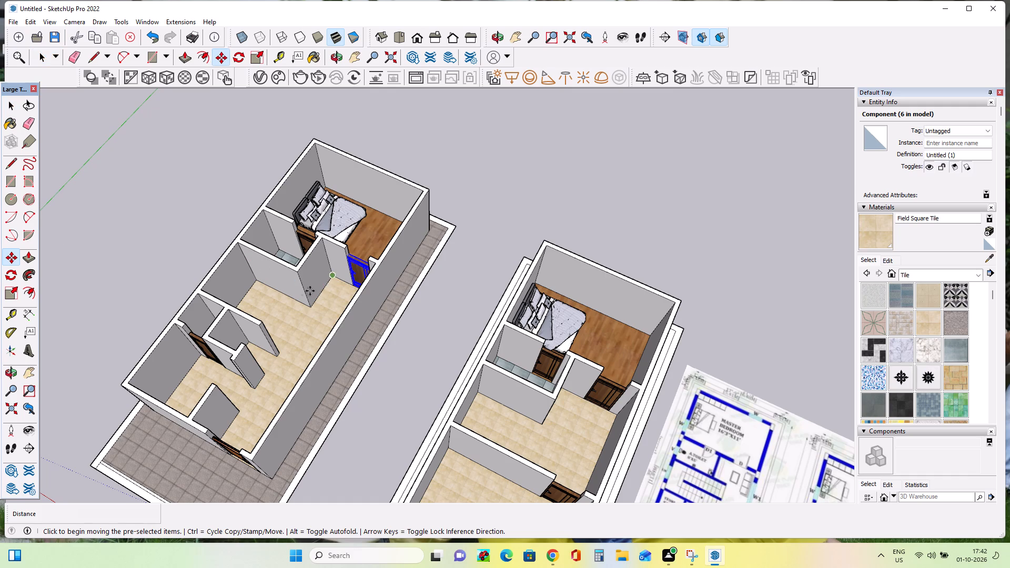
middle_click_drag(308, 297, 393, 320)
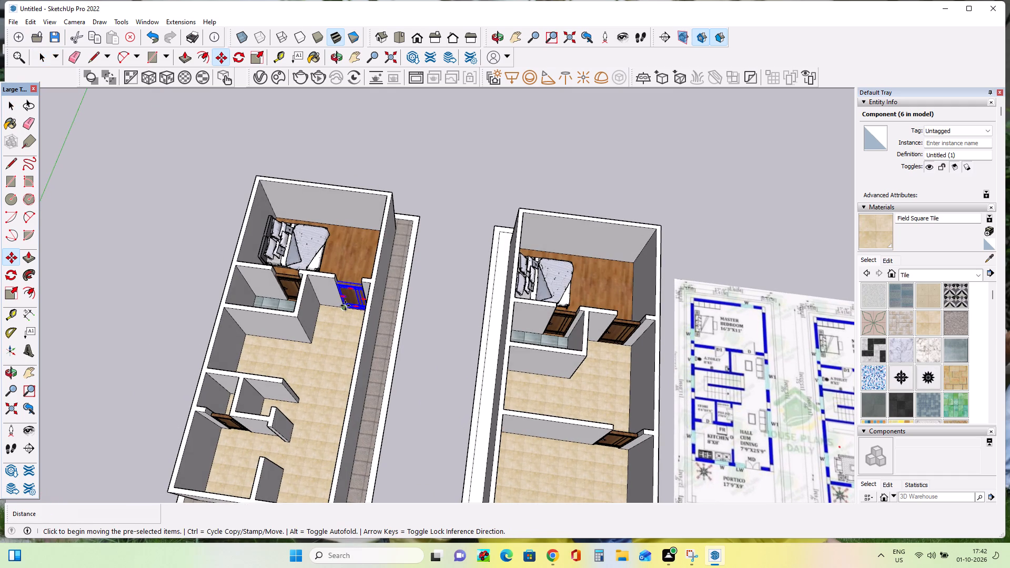
left_click(345, 306)
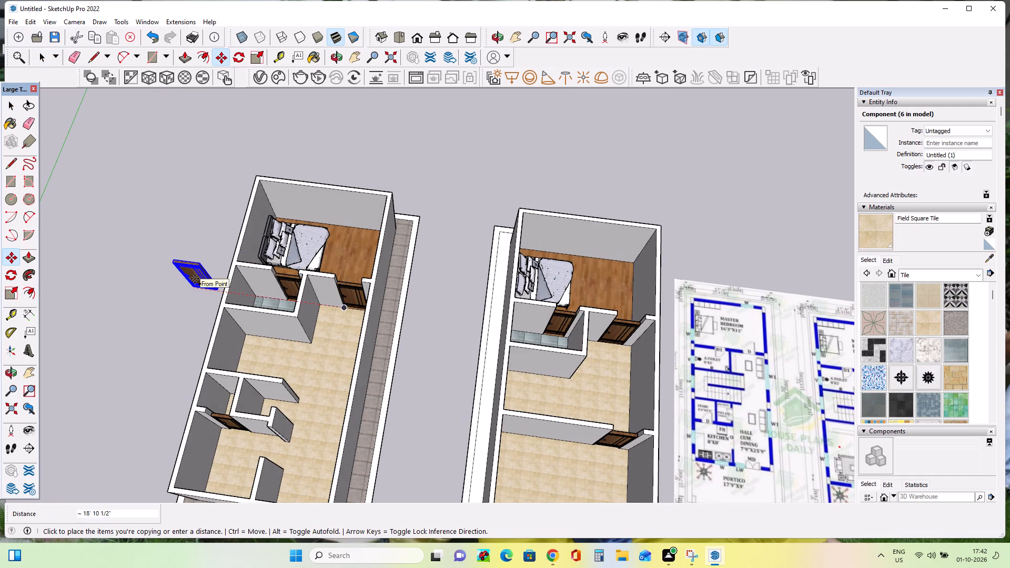
left_click(174, 266)
right_click(174, 266)
left_click(174, 266)
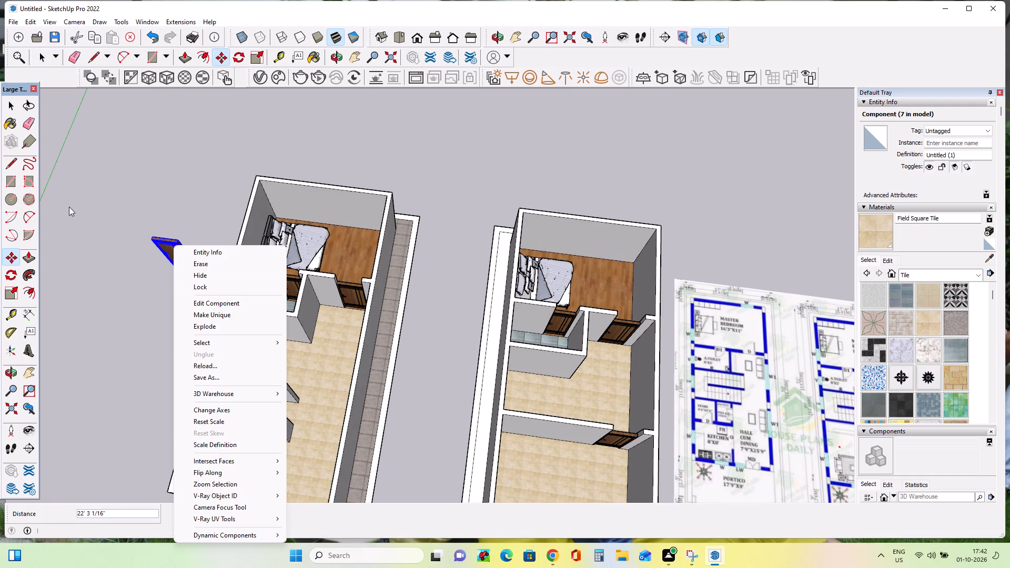
double_click(93, 165)
middle_click_drag(197, 292, 168, 216)
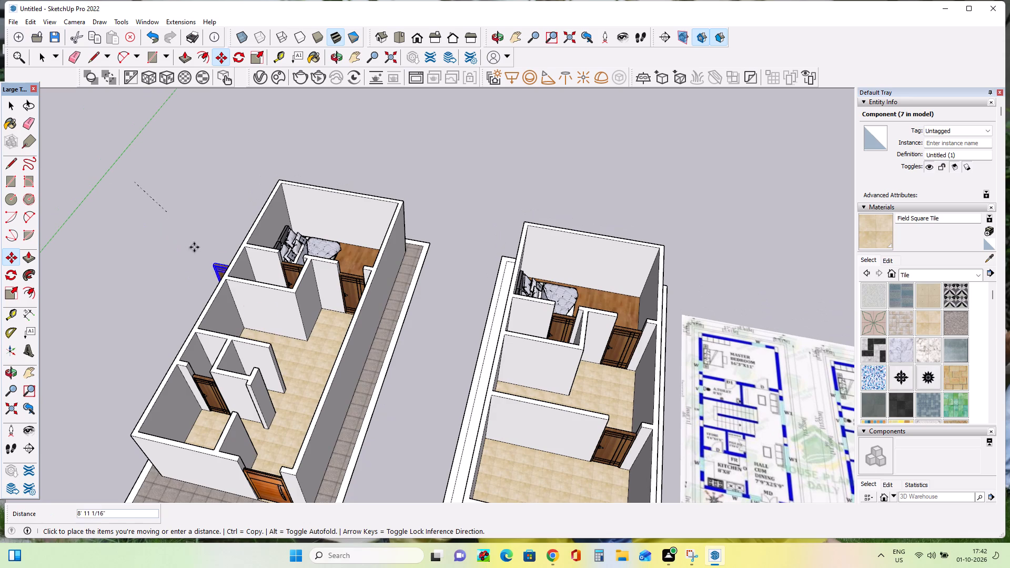
left_click(122, 183)
Rotate the copied door outside the tiled-porch house about a quarter turn around the vertical axis.
middle_click_drag(161, 280, 149, 278)
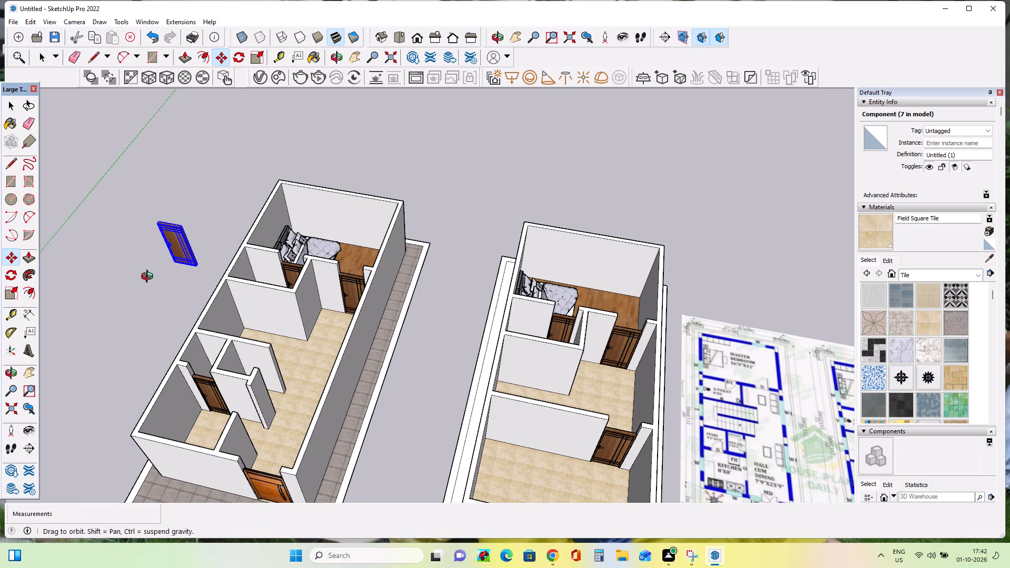
middle_click_drag(149, 278, 136, 261)
scroll(180, 288, "up", 4)
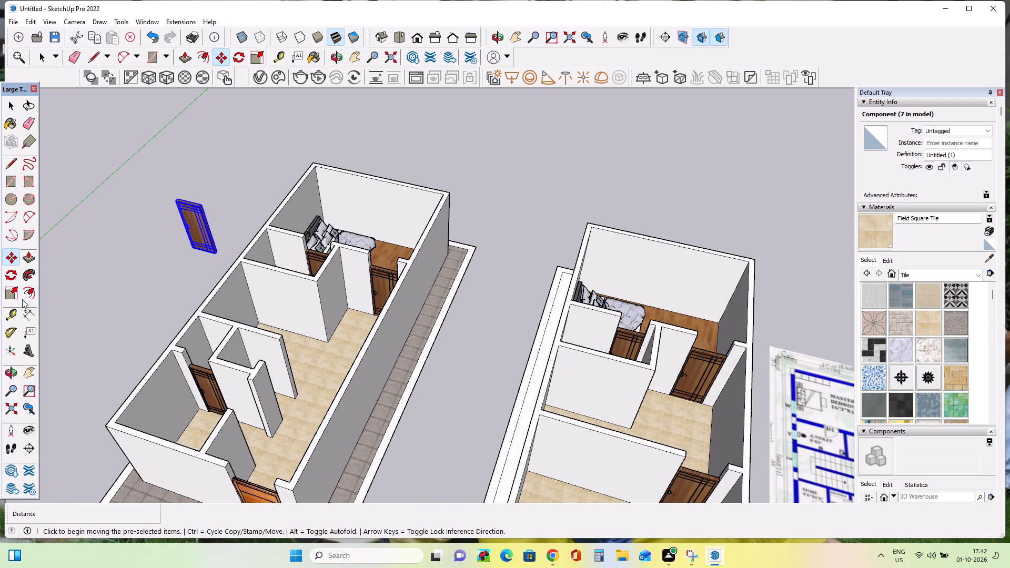
double_click(12, 278)
left_click(195, 278)
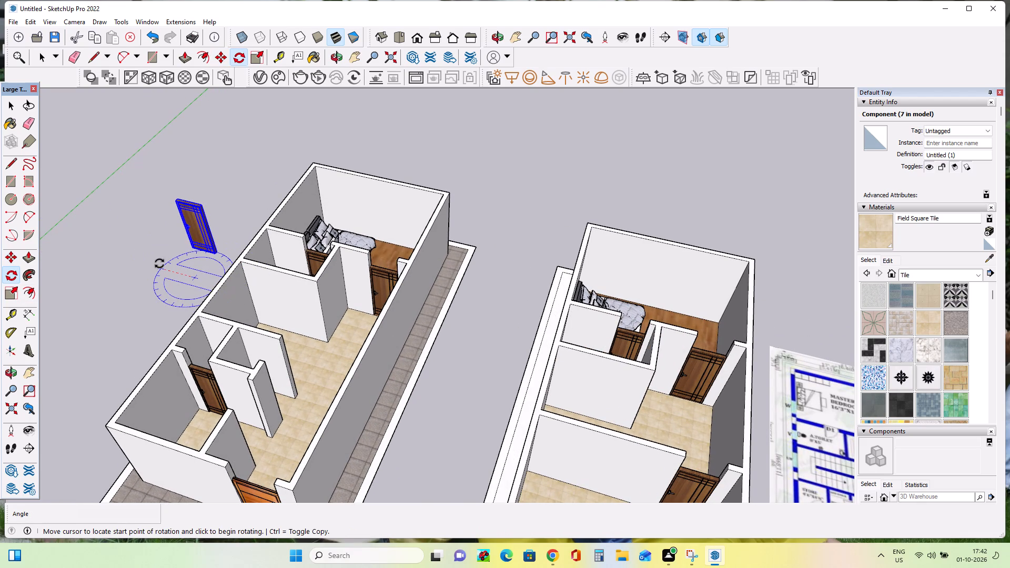
left_click(147, 262)
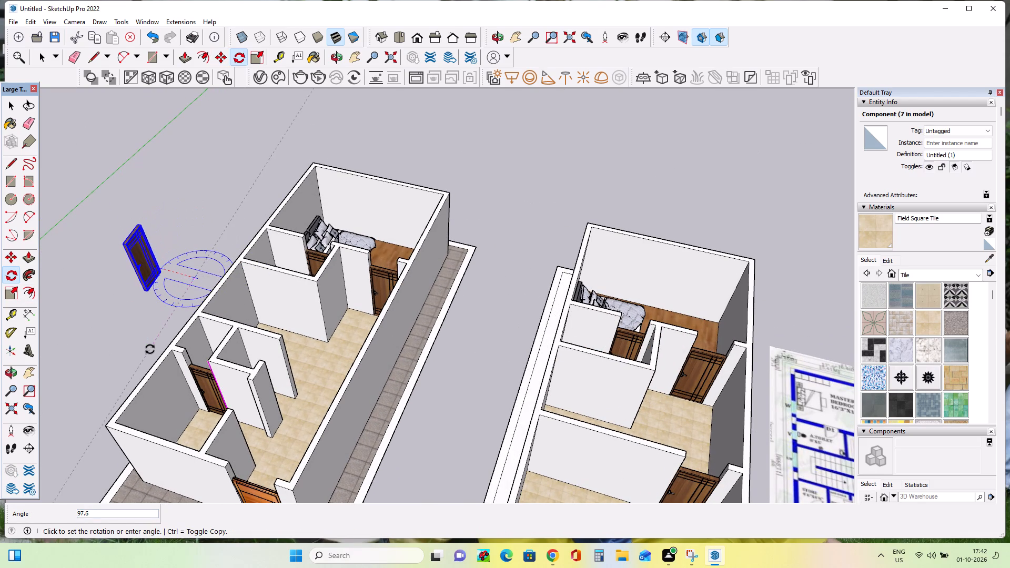
left_click(149, 340)
Move the rotated door about 24' 6" into the hall-side doorway of the small room beside the kitchen.
scroll(191, 315, "up", 2)
middle_click_drag(246, 346, 155, 307)
middle_click_drag(296, 289, 271, 333)
left_click(17, 255)
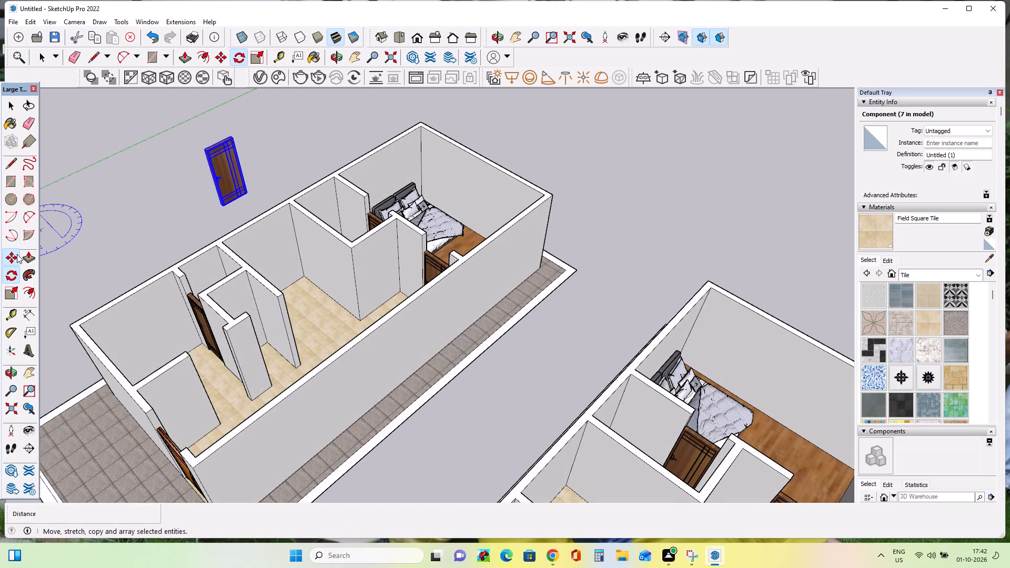
double_click(221, 205)
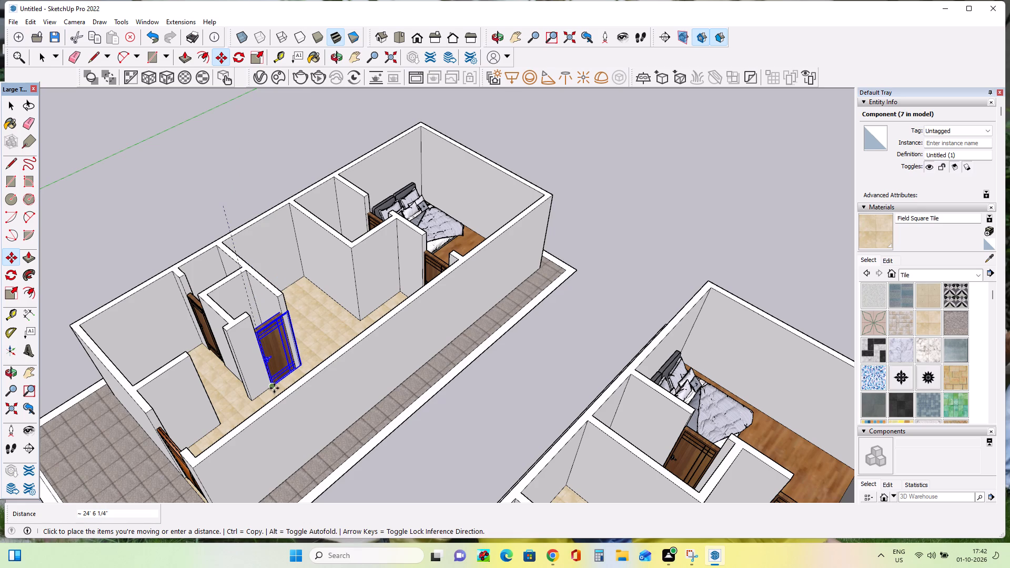
double_click(274, 388)
Copy the small room's door about 4' 10" along the wall to the kitchen doorway and align its base corner with the jamb.
scroll(285, 356, "up", 3)
middle_click_drag(285, 356, 240, 403)
scroll(243, 404, "up", 1)
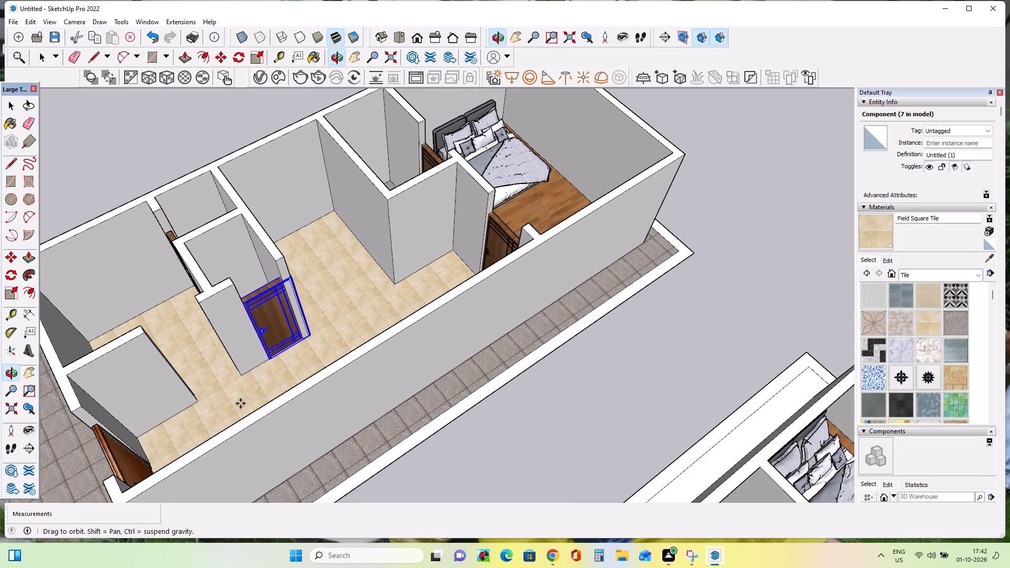
middle_click_drag(240, 403, 240, 405)
scroll(274, 367, "up", 7)
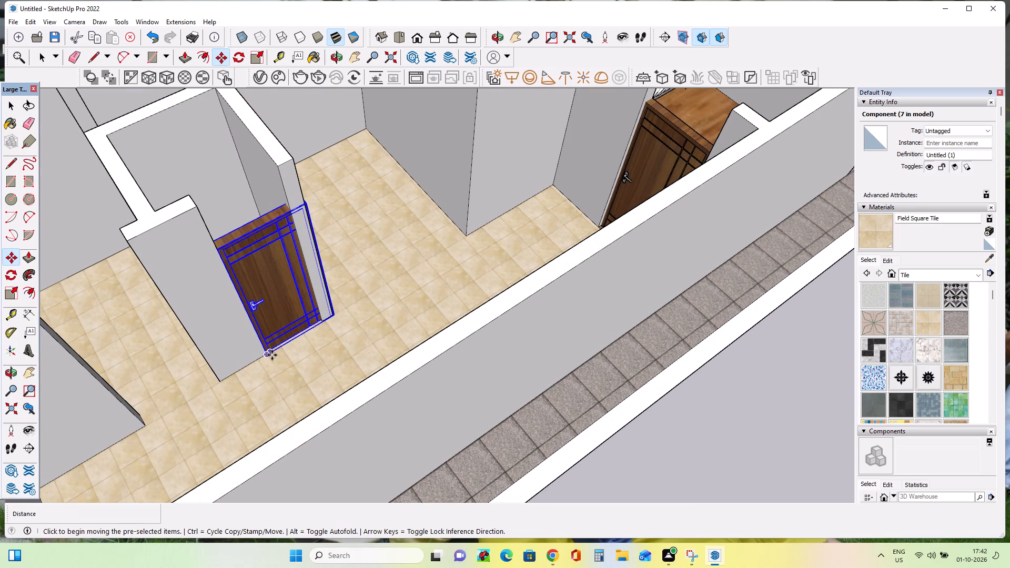
left_click(272, 355)
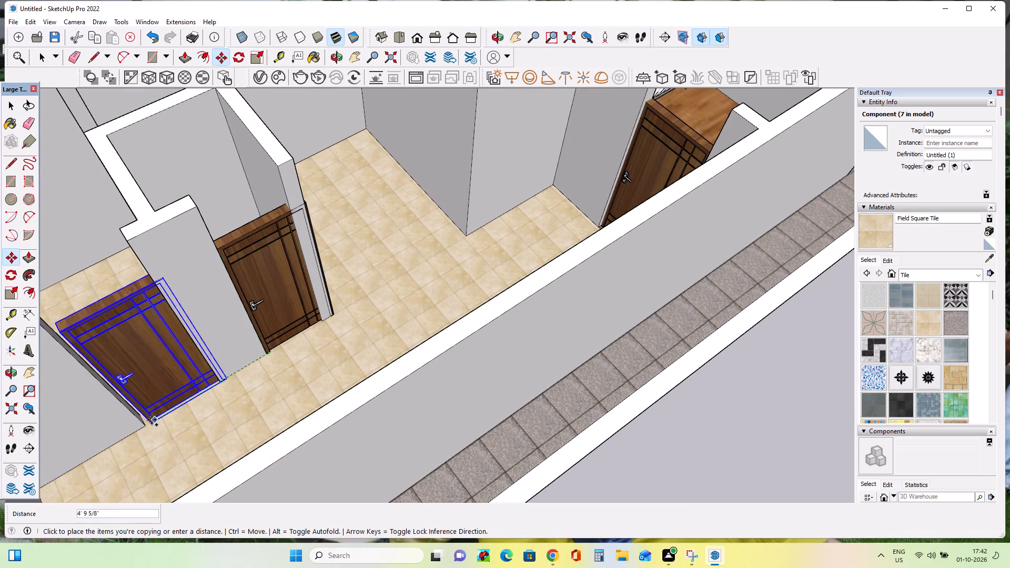
left_click(147, 424)
scroll(137, 428, "up", 4)
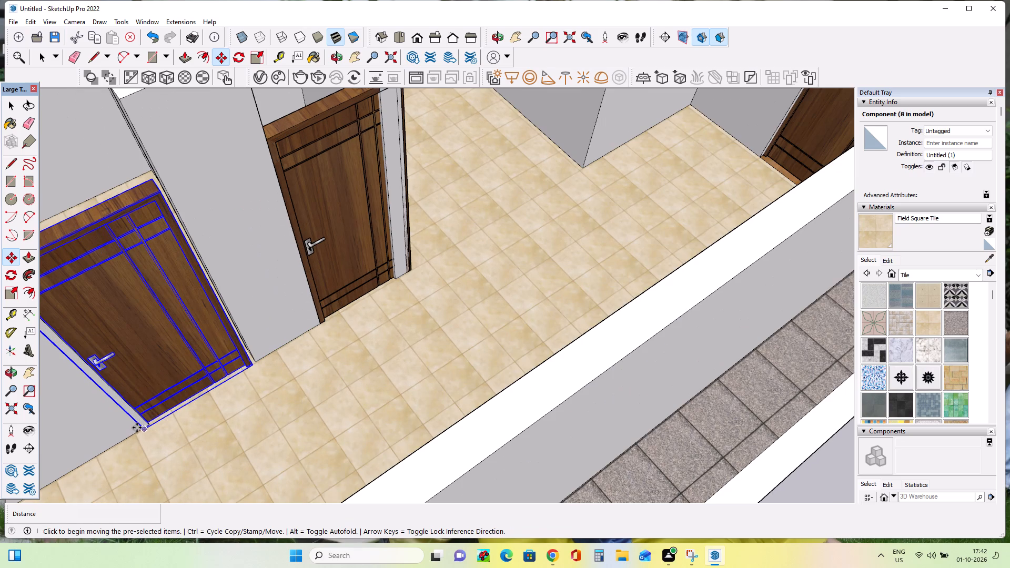
double_click(145, 432)
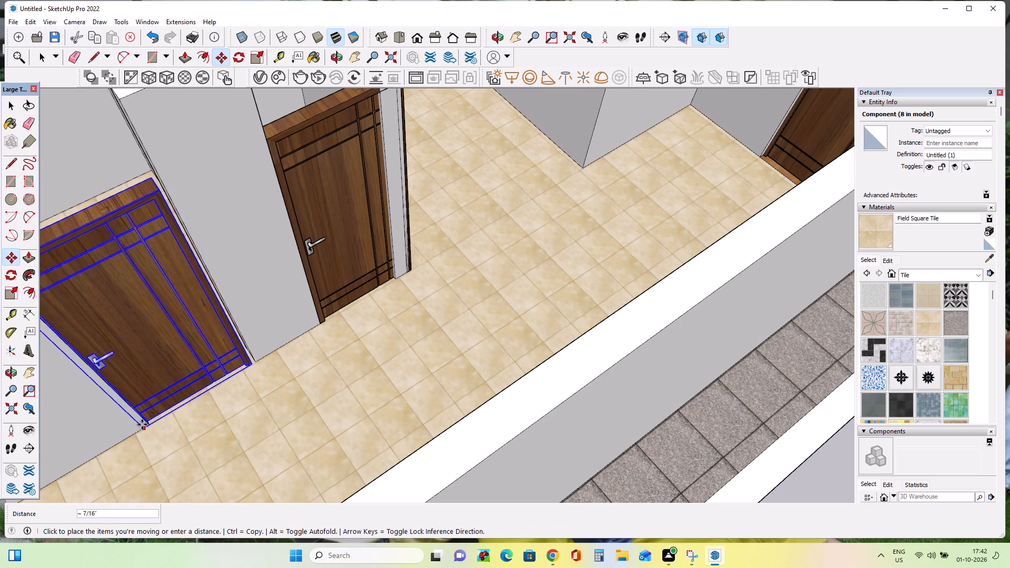
left_click(150, 424)
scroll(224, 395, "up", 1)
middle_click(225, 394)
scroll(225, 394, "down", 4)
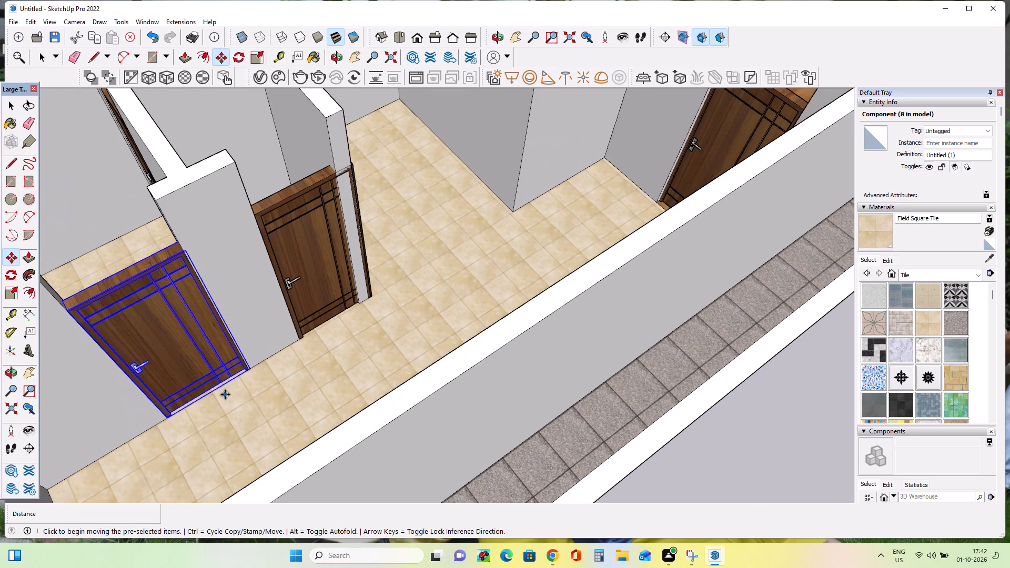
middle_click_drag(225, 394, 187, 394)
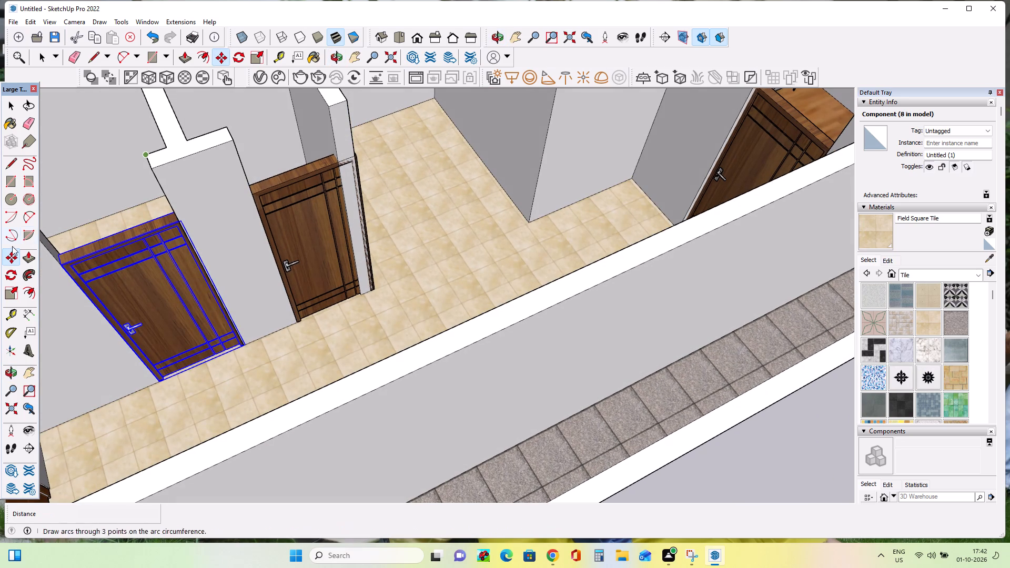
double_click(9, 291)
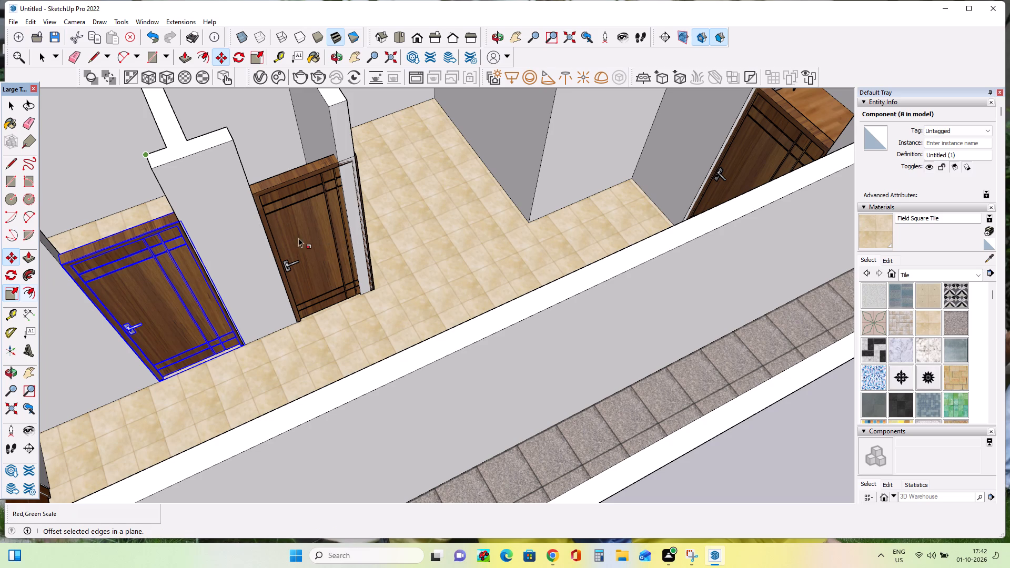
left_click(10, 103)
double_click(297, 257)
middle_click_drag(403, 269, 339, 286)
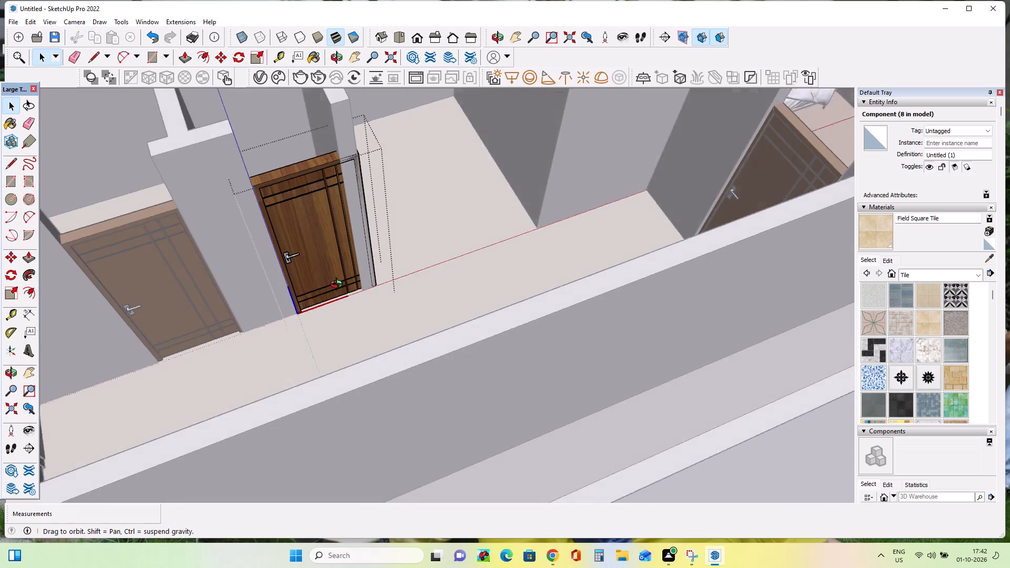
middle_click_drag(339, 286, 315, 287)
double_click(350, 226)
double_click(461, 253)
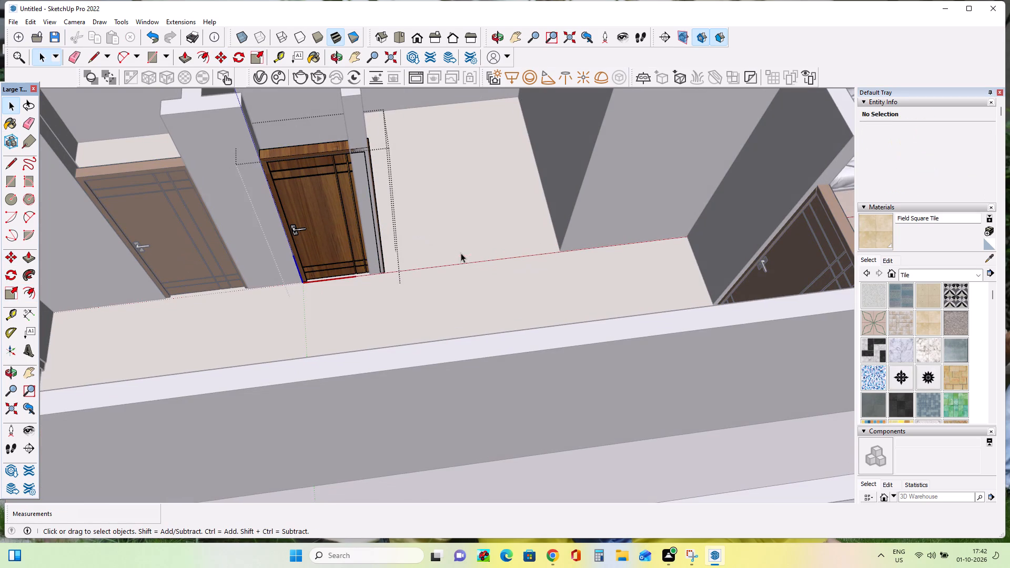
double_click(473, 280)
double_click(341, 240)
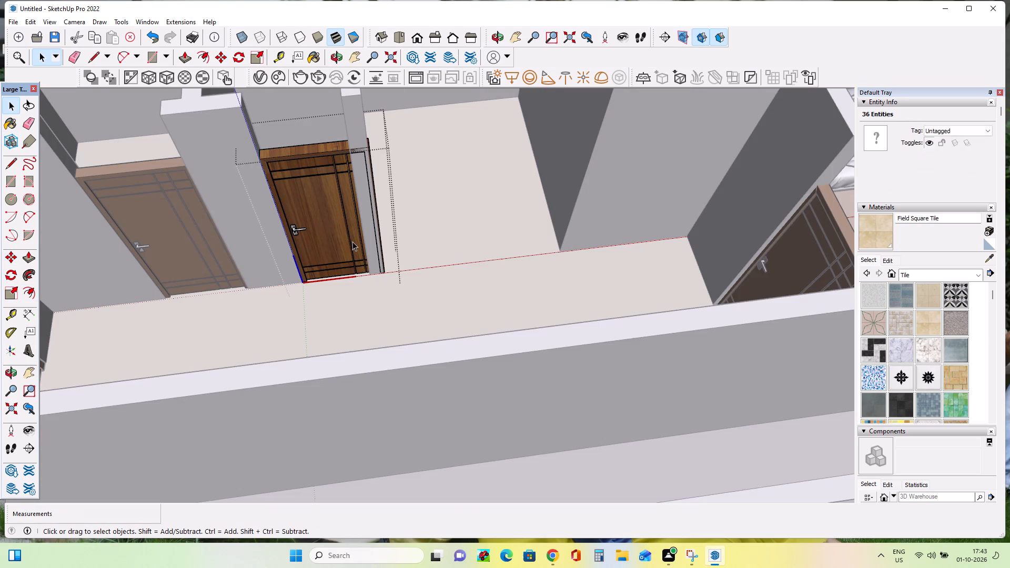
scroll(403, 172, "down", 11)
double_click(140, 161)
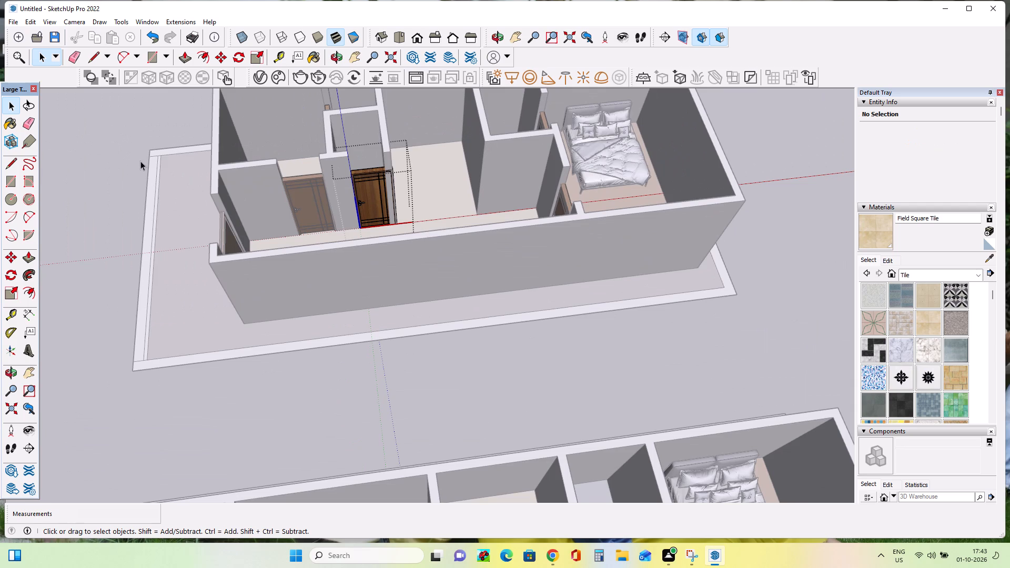
Scale the small room's door narrower and thinner, by about 0.82 and 0.90, to fit its doorway.
left_click(362, 180)
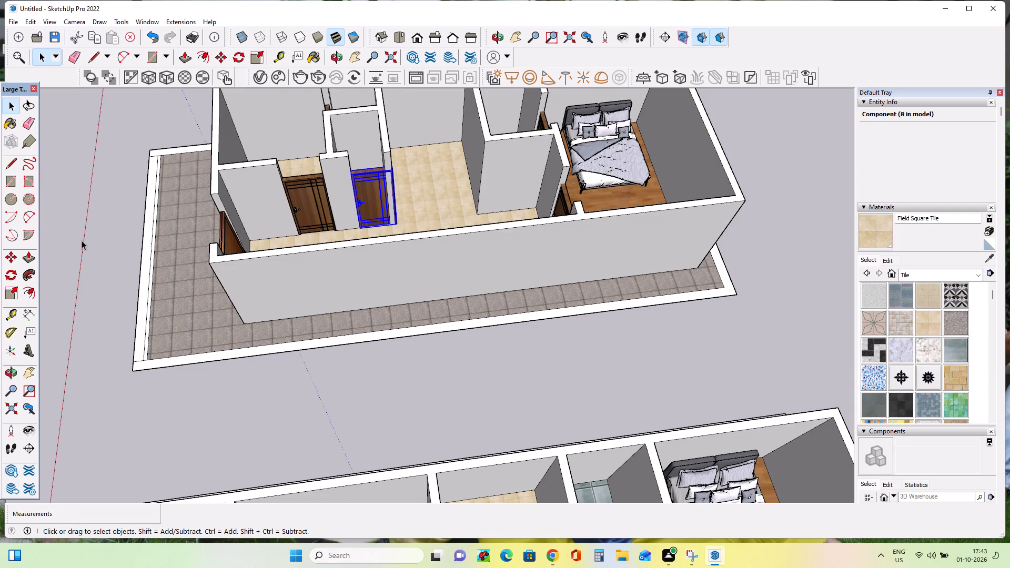
left_click(11, 291)
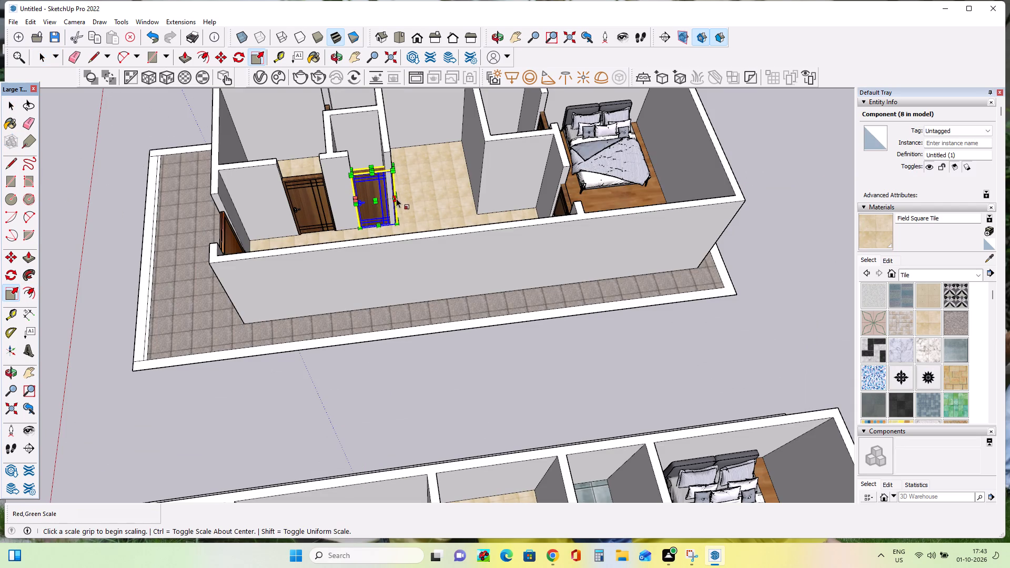
left_click(396, 194)
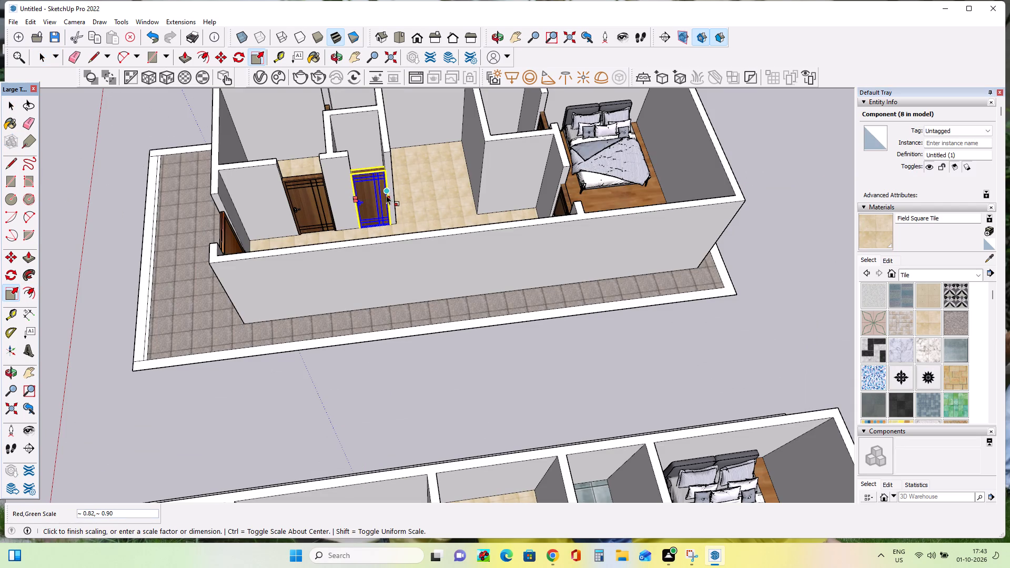
left_click(390, 195)
Examine the fitted doors and the rooms of both house models alongside the floor plan image.
middle_click_drag(367, 166, 378, 255)
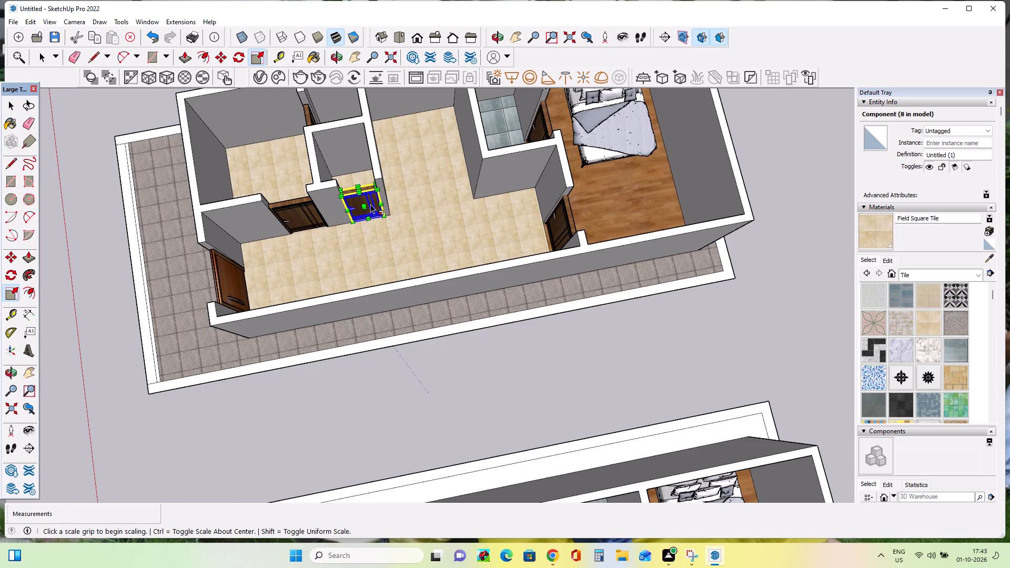
scroll(370, 204, "up", 12)
scroll(349, 234, "down", 4)
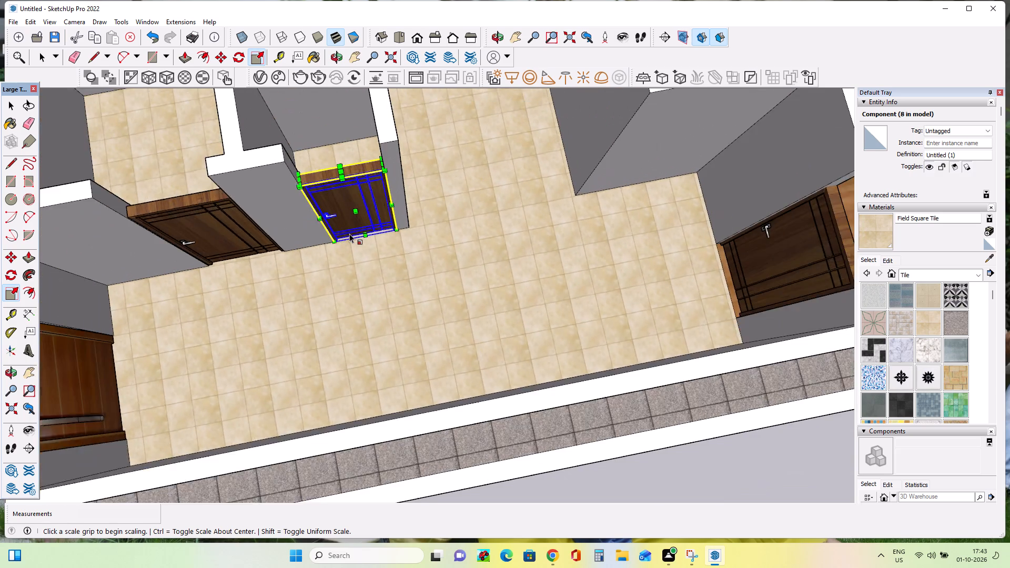
scroll(349, 234, "down", 20)
middle_click_drag(299, 275, 362, 283)
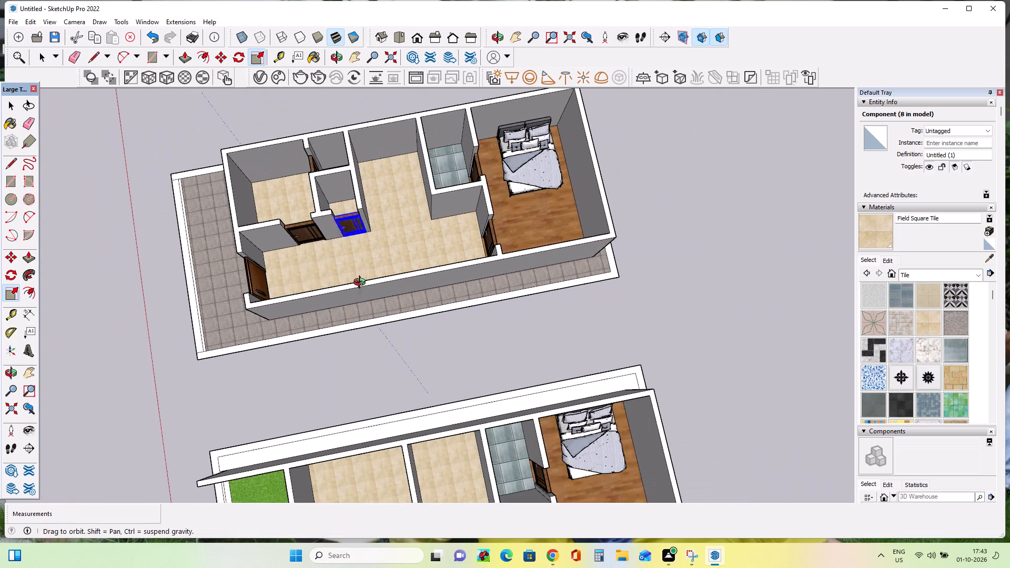
middle_click_drag(362, 283, 613, 185)
middle_click_drag(304, 302, 445, 295)
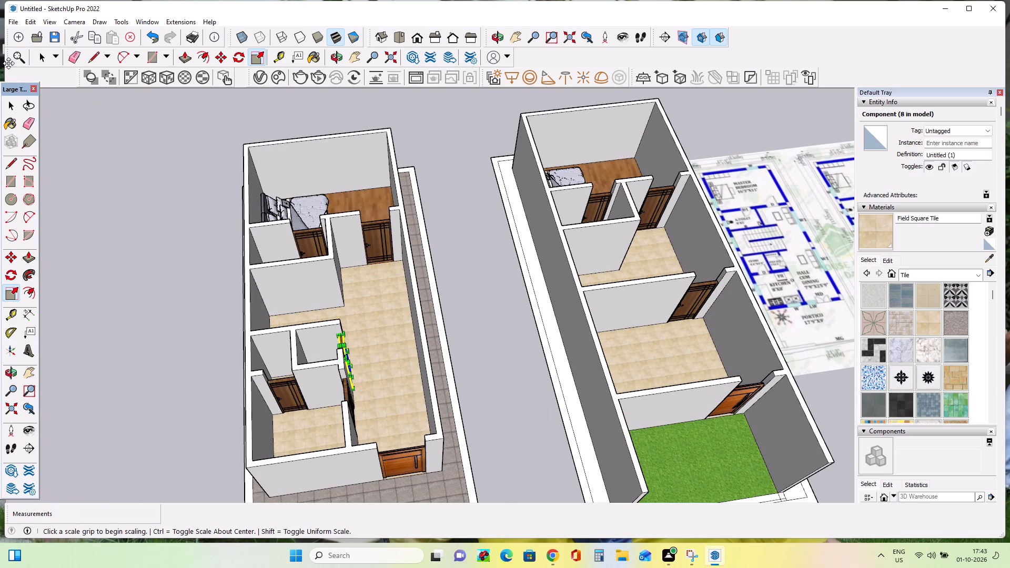
left_click(77, 140)
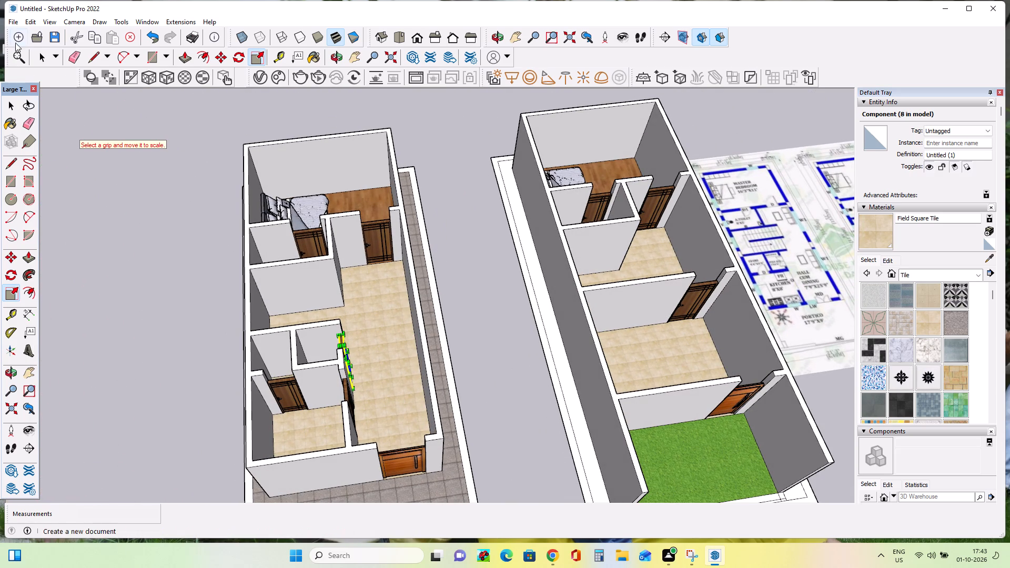
left_click(14, 105)
left_click(128, 157)
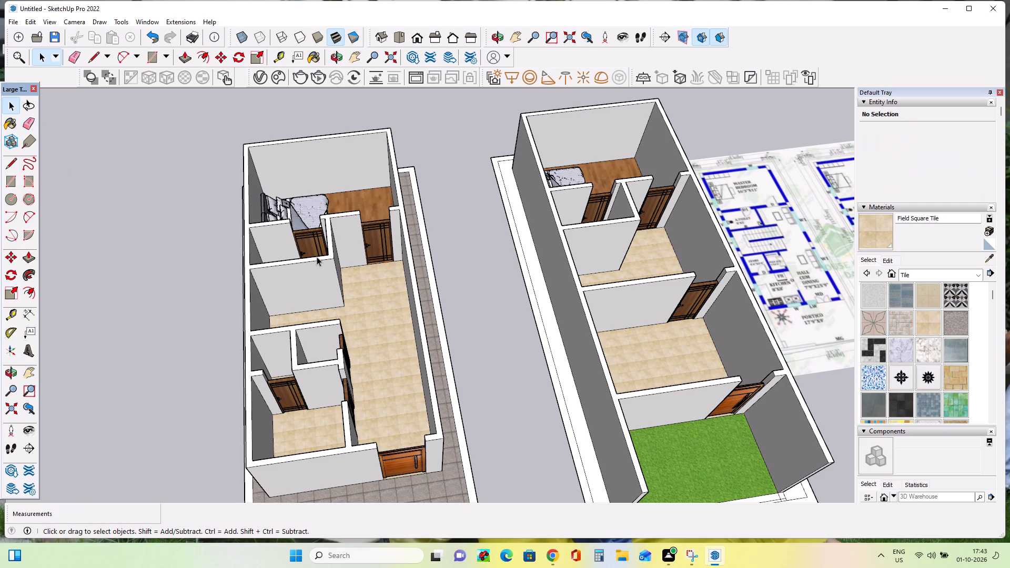
scroll(317, 257, "down", 9)
middle_click_drag(324, 276, 354, 357)
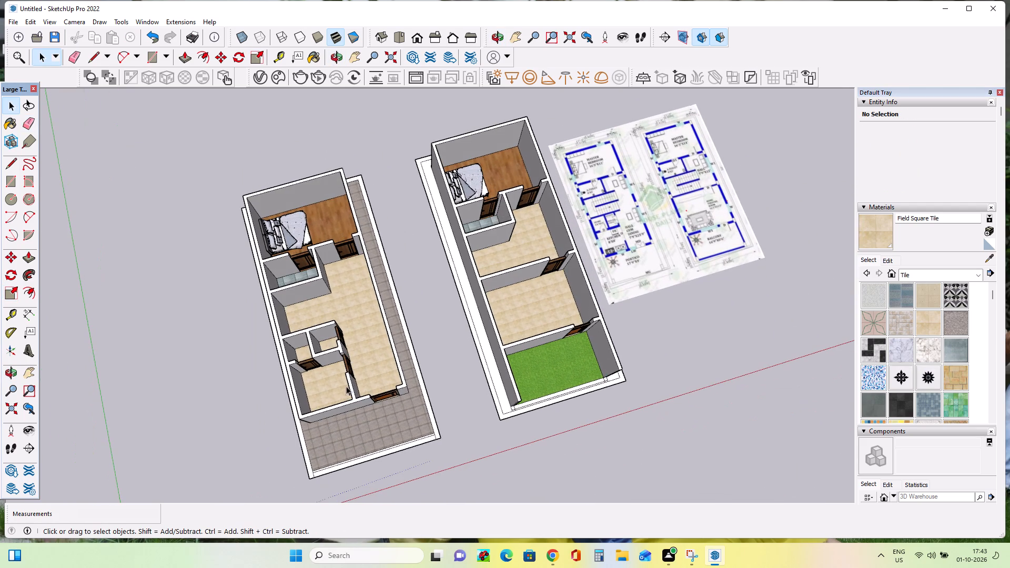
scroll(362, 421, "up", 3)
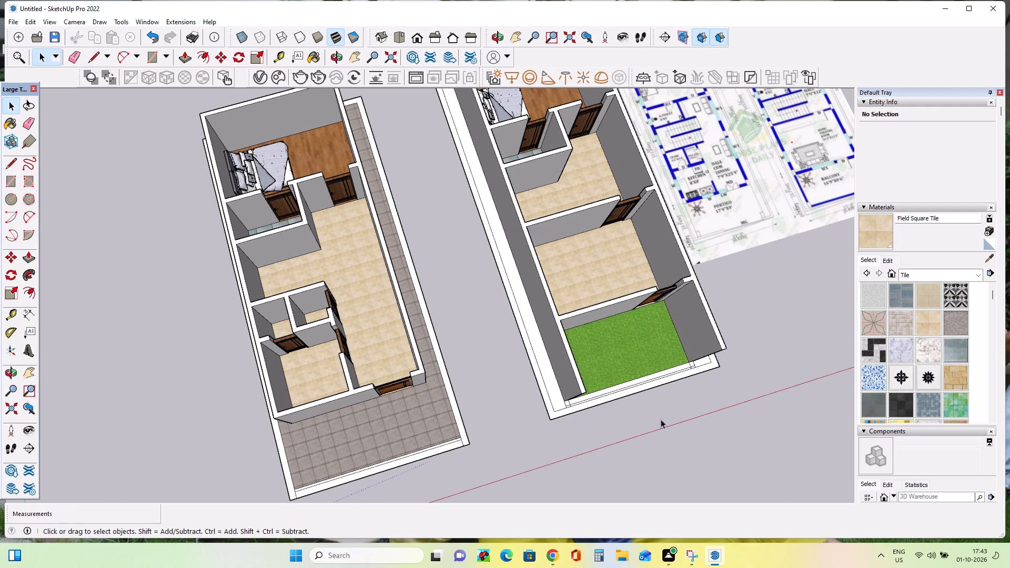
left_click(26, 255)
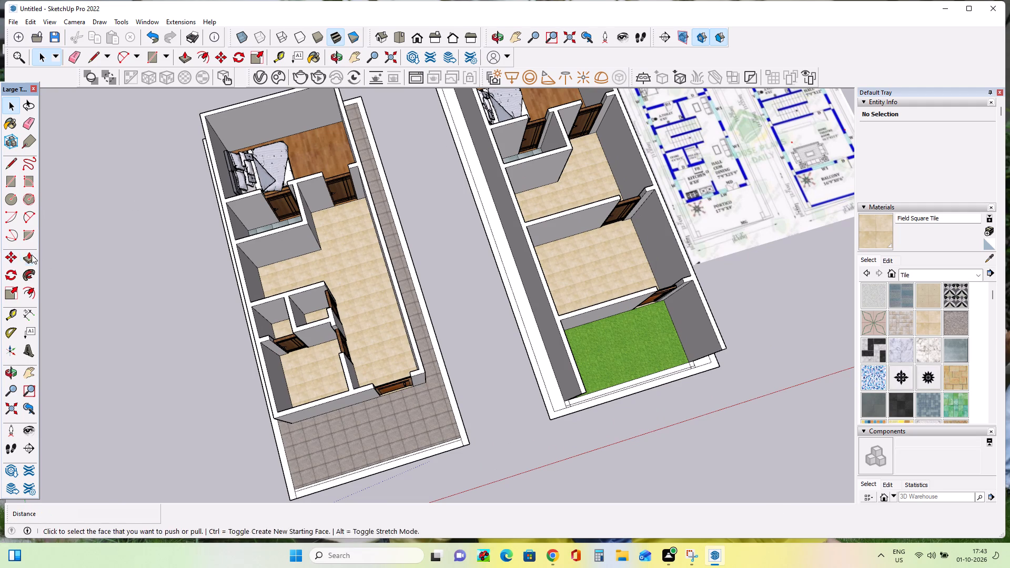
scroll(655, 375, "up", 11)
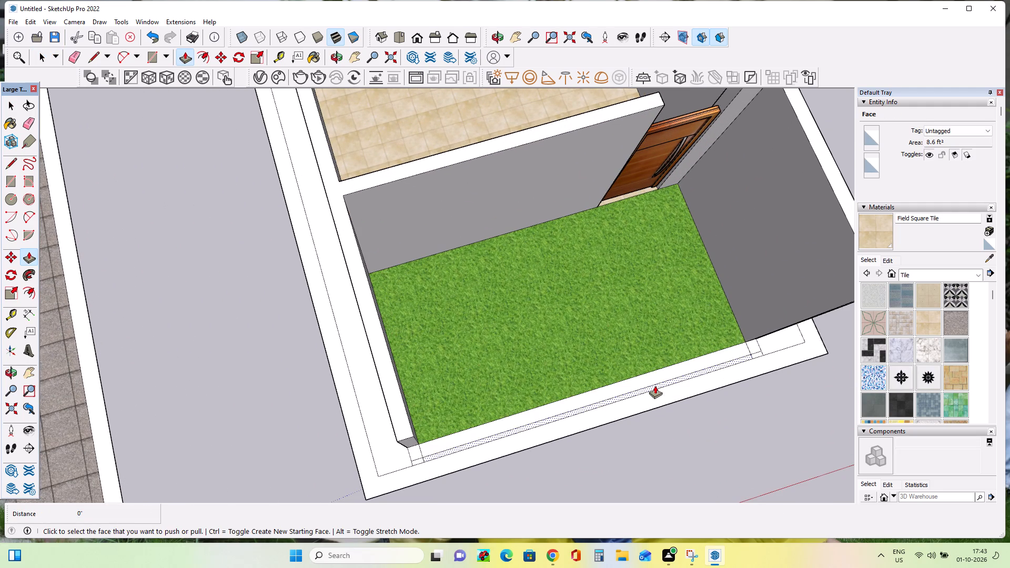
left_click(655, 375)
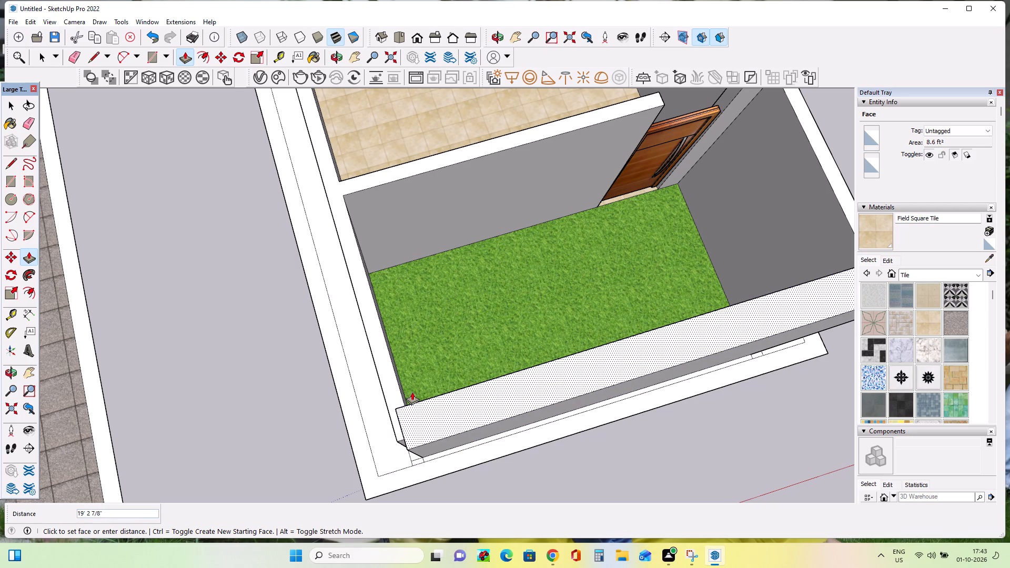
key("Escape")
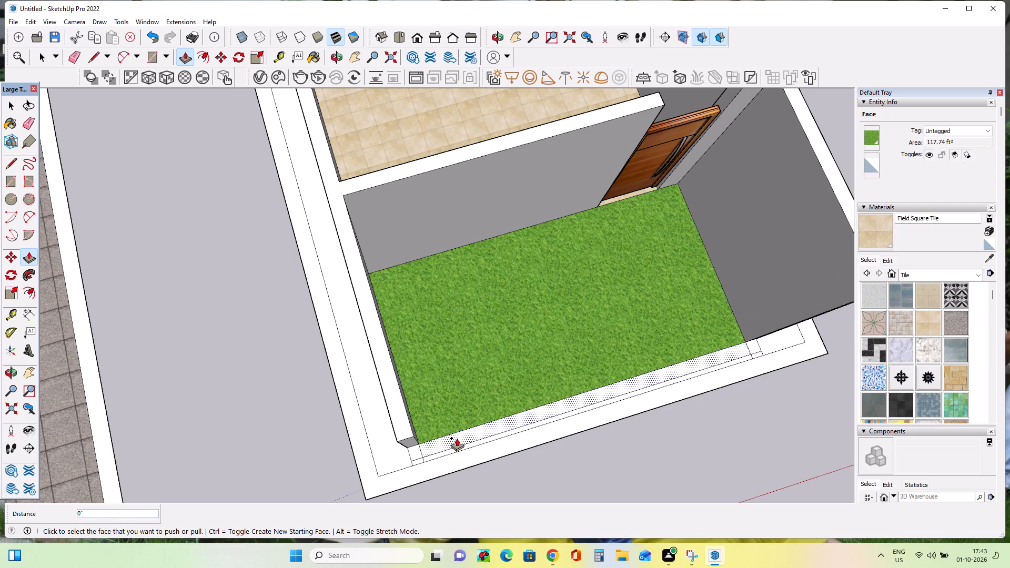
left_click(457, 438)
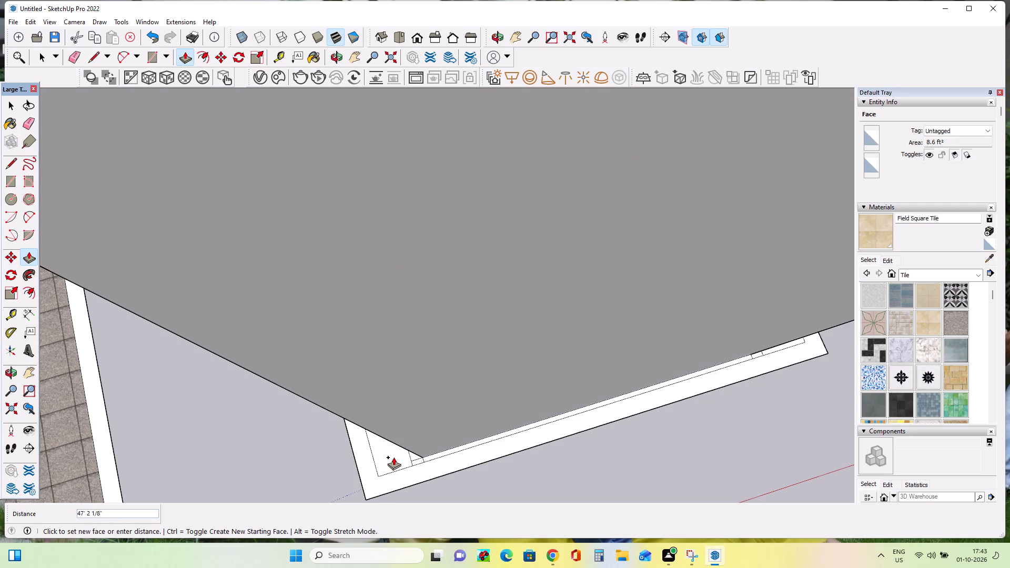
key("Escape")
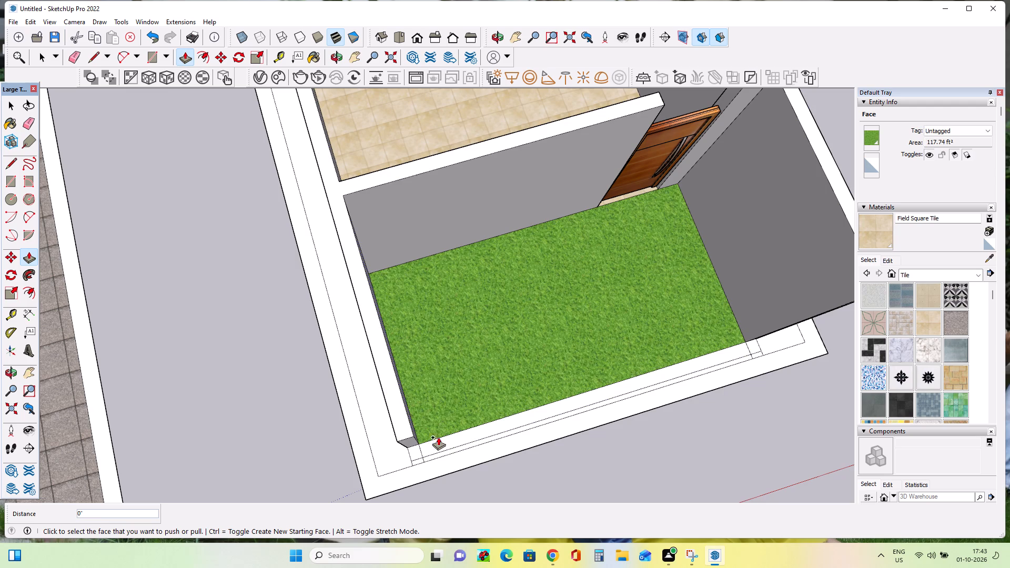
Push/Pull the front wall strip of the grass-floored balcony up to the height of the adjoining walls.
double_click(442, 440)
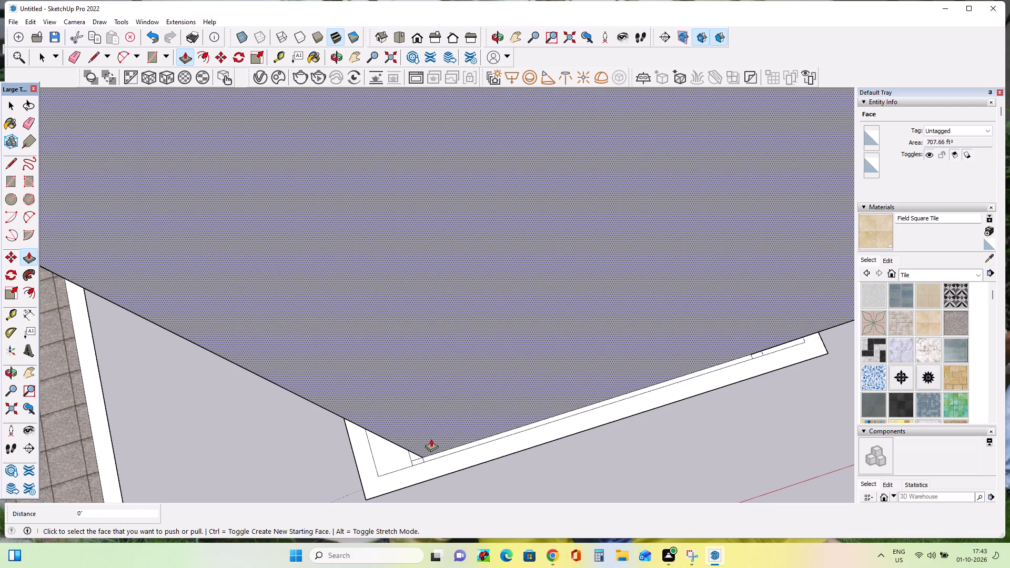
double_click(431, 439)
scroll(516, 432, "down", 20)
scroll(516, 432, "down", 2)
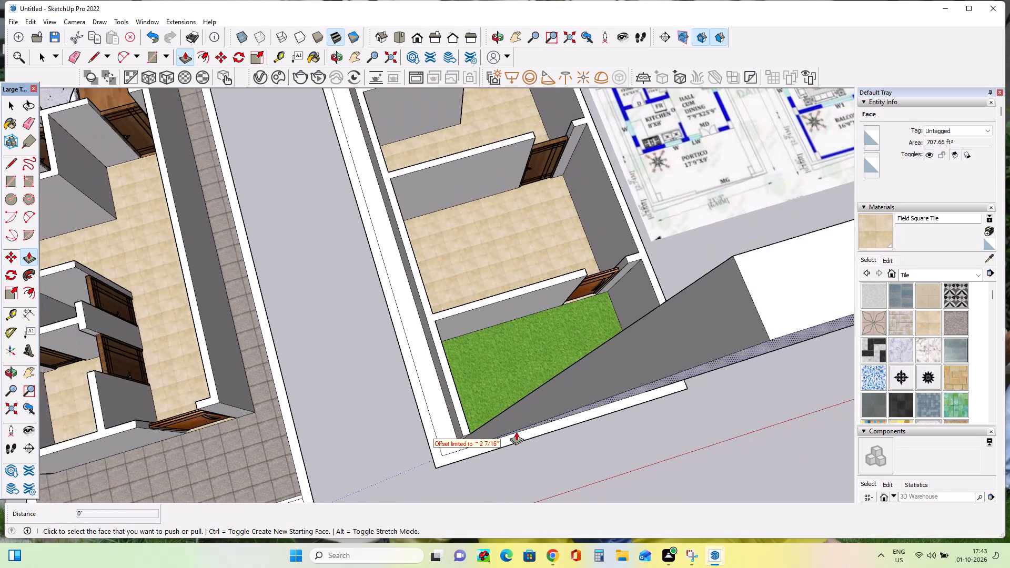
scroll(516, 432, "down", 7)
left_click(592, 398)
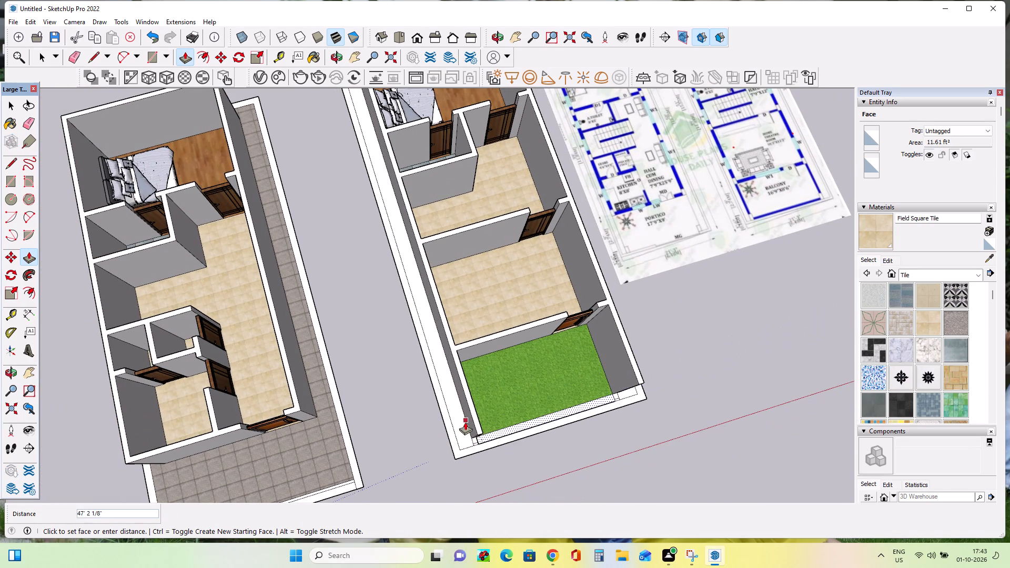
left_click(478, 424)
Extend the end face of the balcony's side wall, beside the outer passage strip, until it is flush with the front wall.
scroll(496, 445, "up", 10)
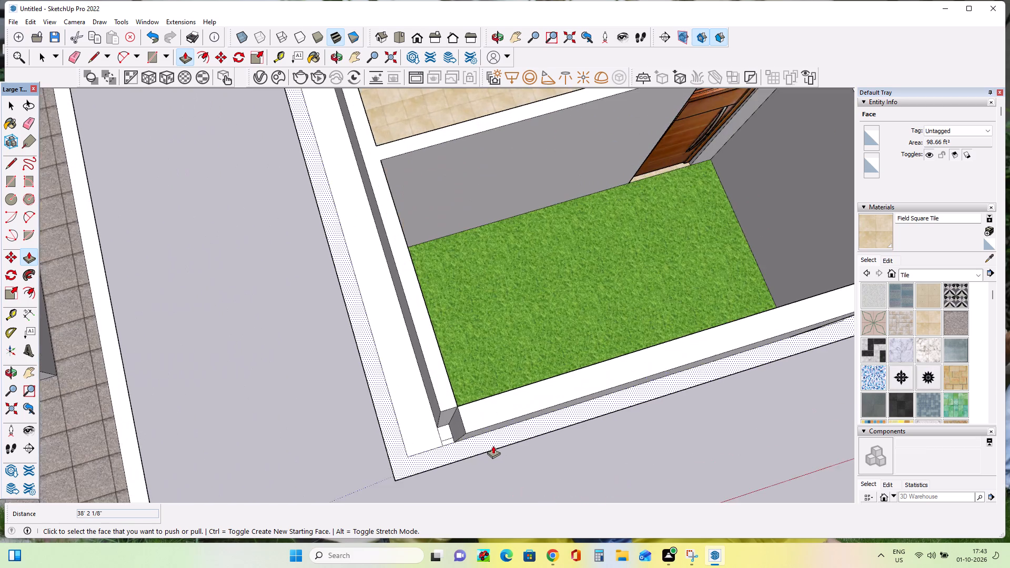
scroll(493, 445, "up", 6)
middle_click_drag(477, 450, 522, 431)
left_click(431, 368)
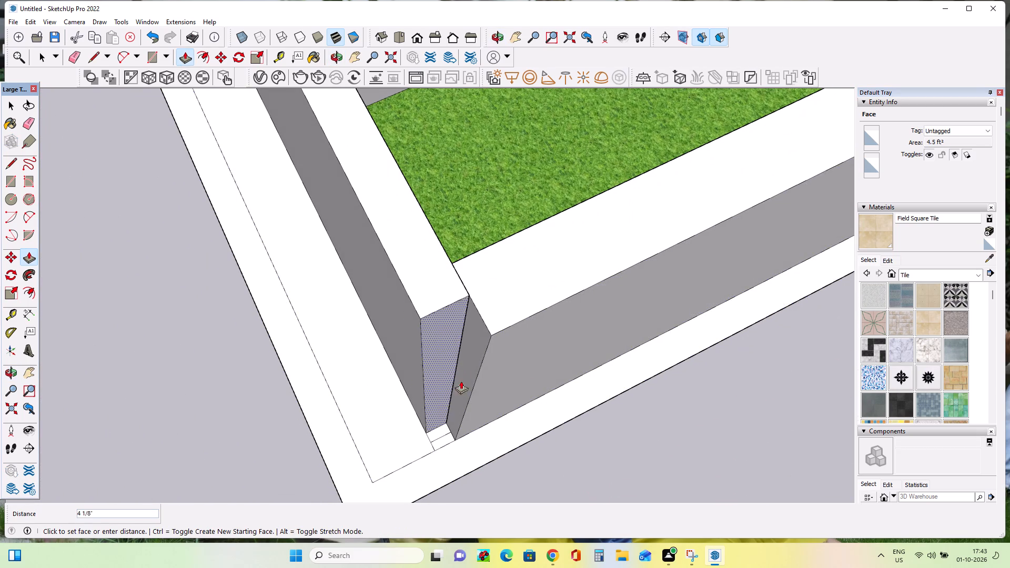
left_click(500, 367)
left_click(459, 360)
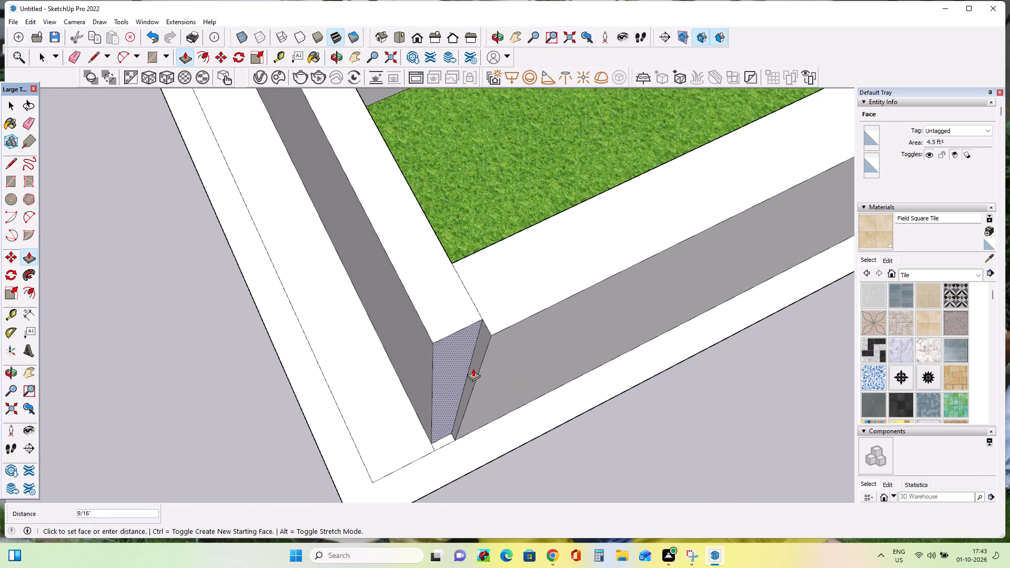
left_click(499, 366)
Extend the end face of the balcony's opposite side wall, on the door side, about 2 7/16" flush with the front wall.
middle_click_drag(565, 334, 504, 321)
scroll(500, 321, "down", 2)
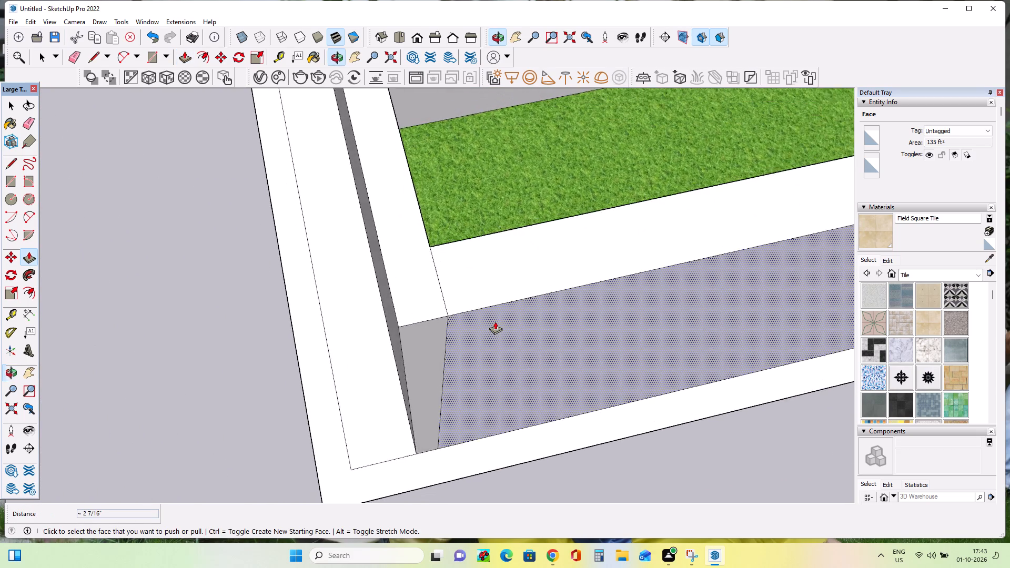
scroll(495, 321, "down", 18)
middle_click_drag(636, 335, 559, 323)
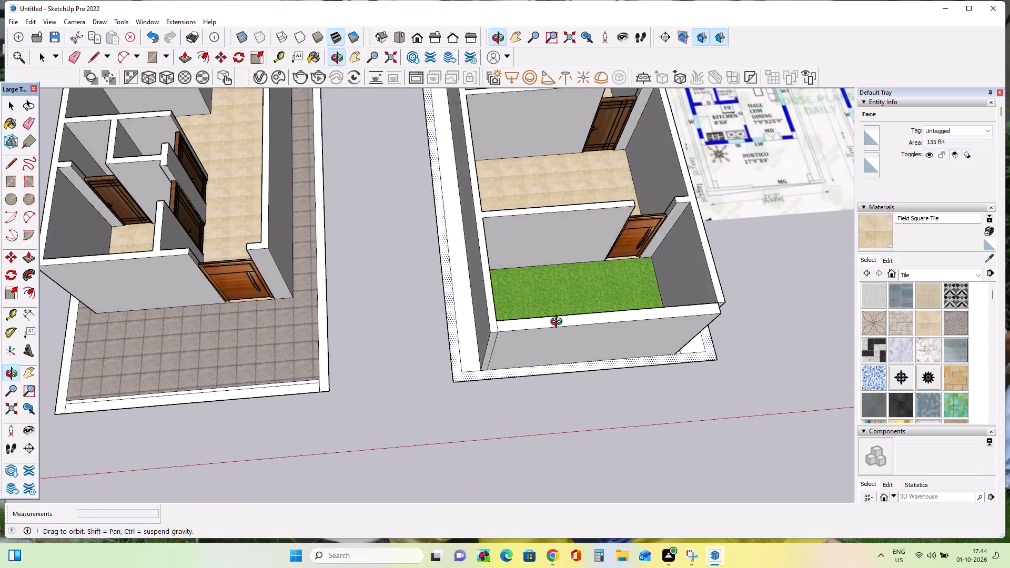
middle_click_drag(559, 323, 442, 302)
middle_click_drag(601, 429, 560, 362)
scroll(642, 442, "up", 6)
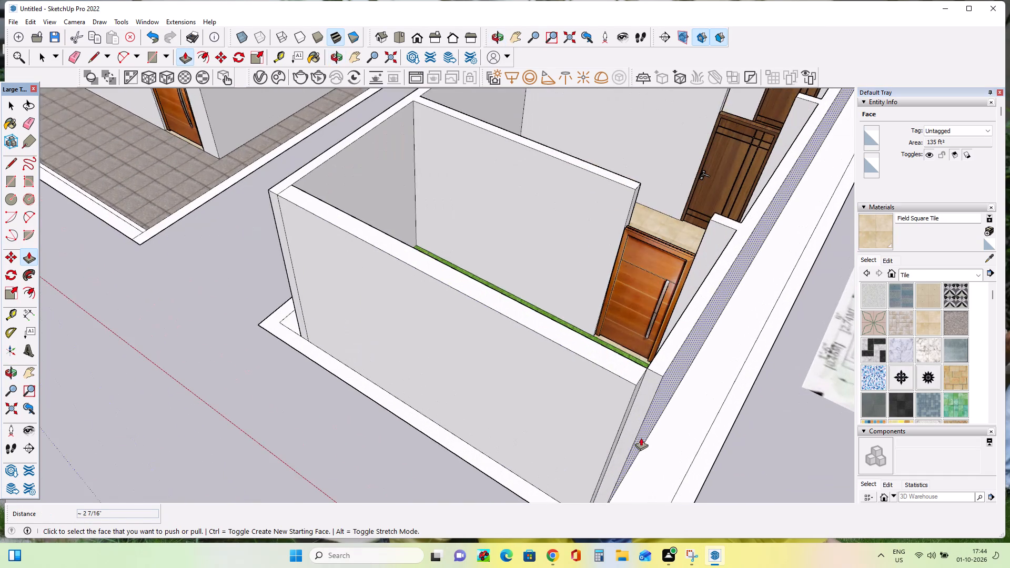
left_click(637, 421)
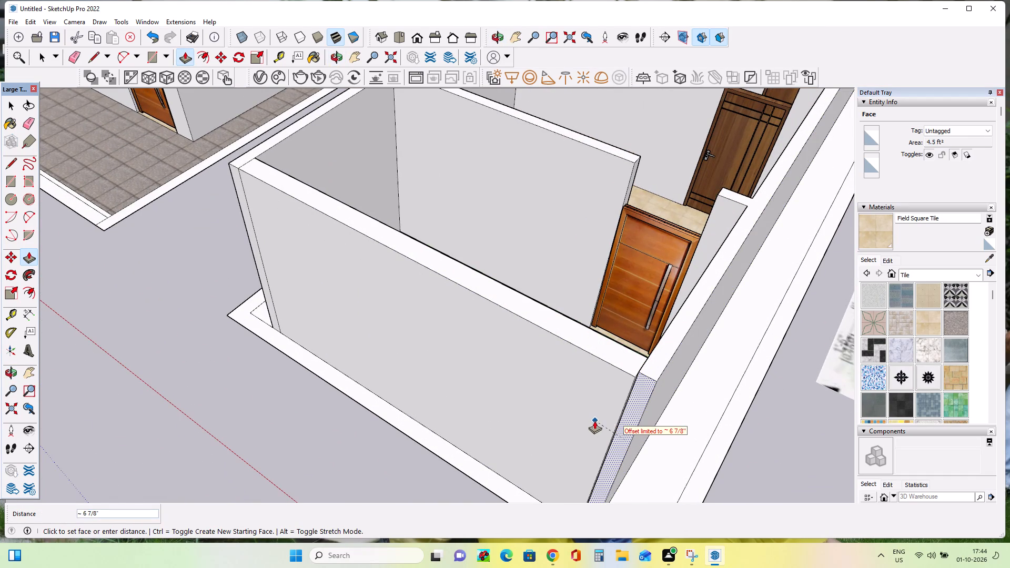
double_click(594, 421)
left_click(627, 416)
double_click(608, 410)
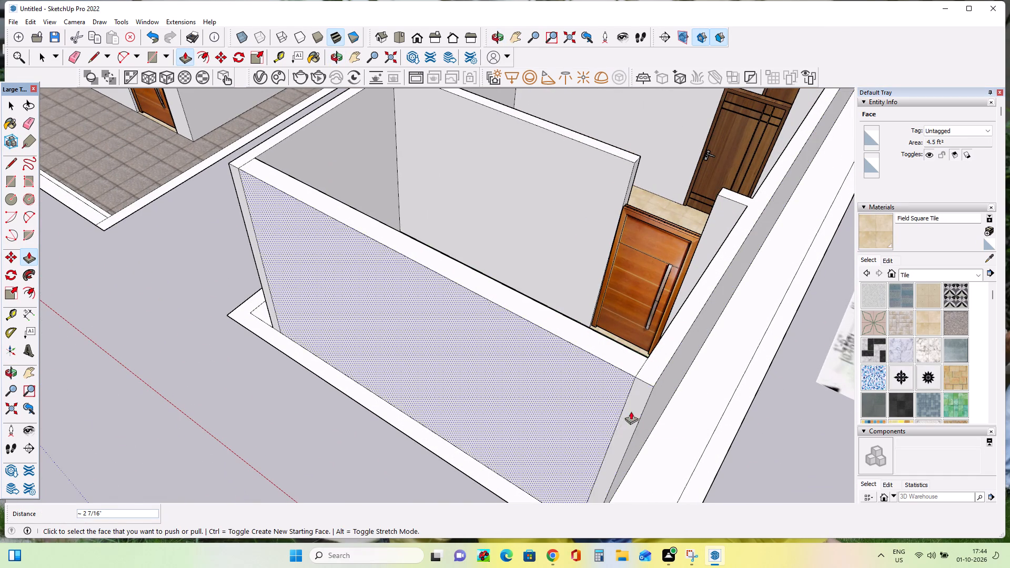
Erase the leftover vertical seam lines at the balcony front wall's corner beside the outer passage strip.
middle_click_drag(632, 413, 738, 437)
scroll(439, 351, "down", 10)
middle_click_drag(433, 362, 590, 431)
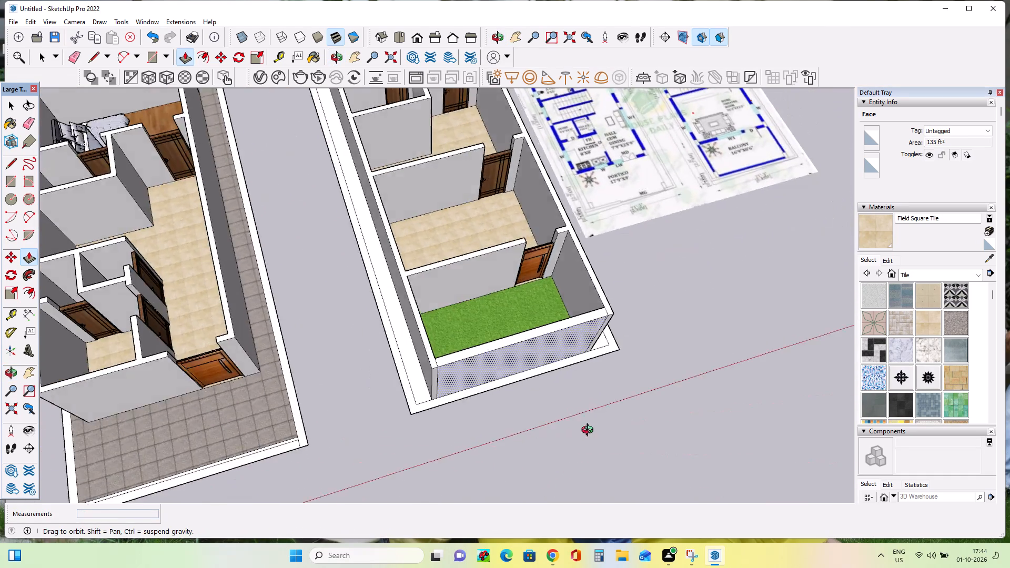
middle_click_drag(590, 431, 644, 434)
left_click(28, 126)
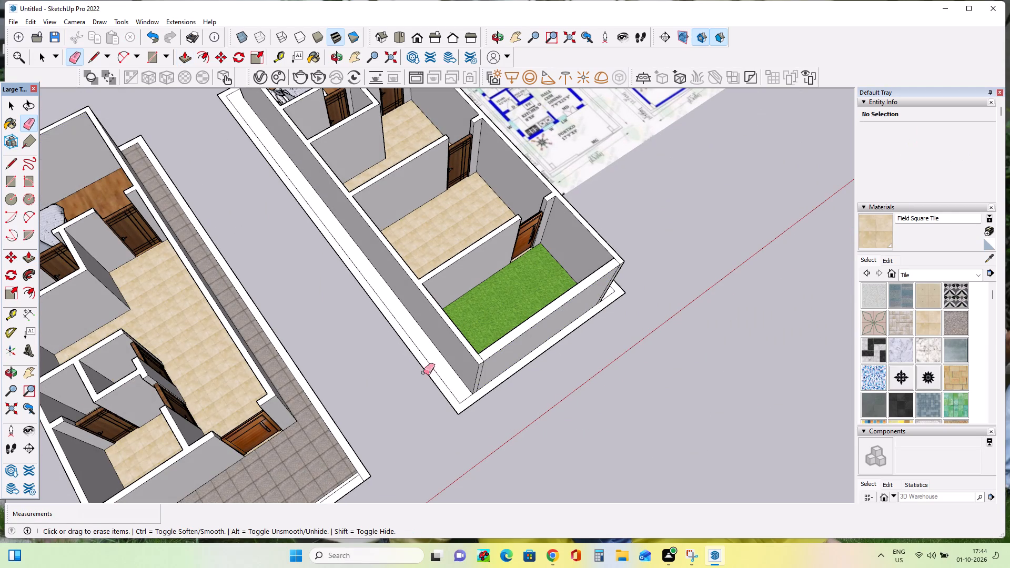
double_click(480, 356)
double_click(618, 260)
scroll(531, 350, "up", 4)
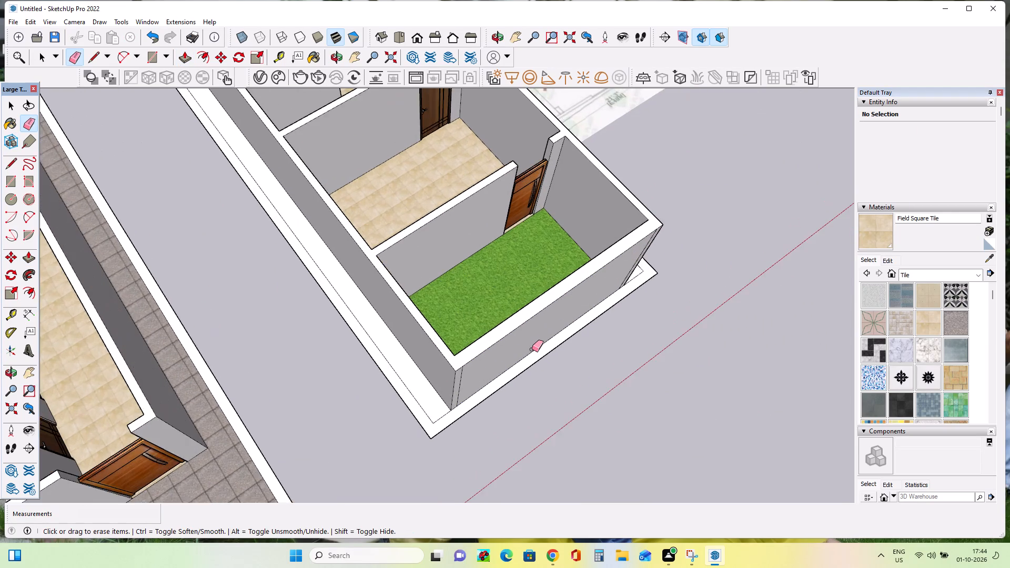
scroll(532, 349, "up", 3)
left_click(415, 395)
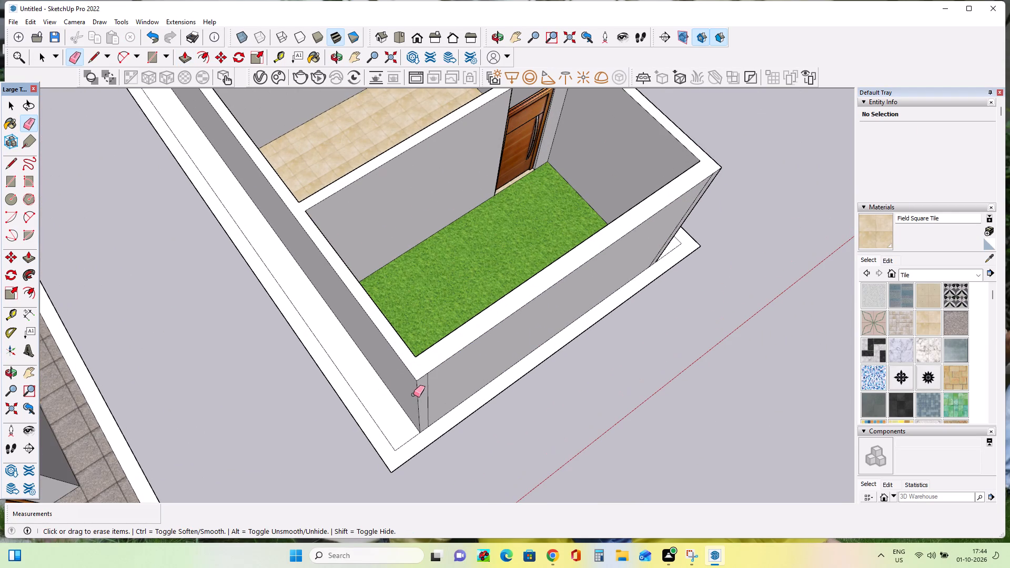
left_click(412, 393)
Erase the leftover vertical seam line at the front wall's door-side corner, keeping the wall's outer corner edge.
left_click(726, 170)
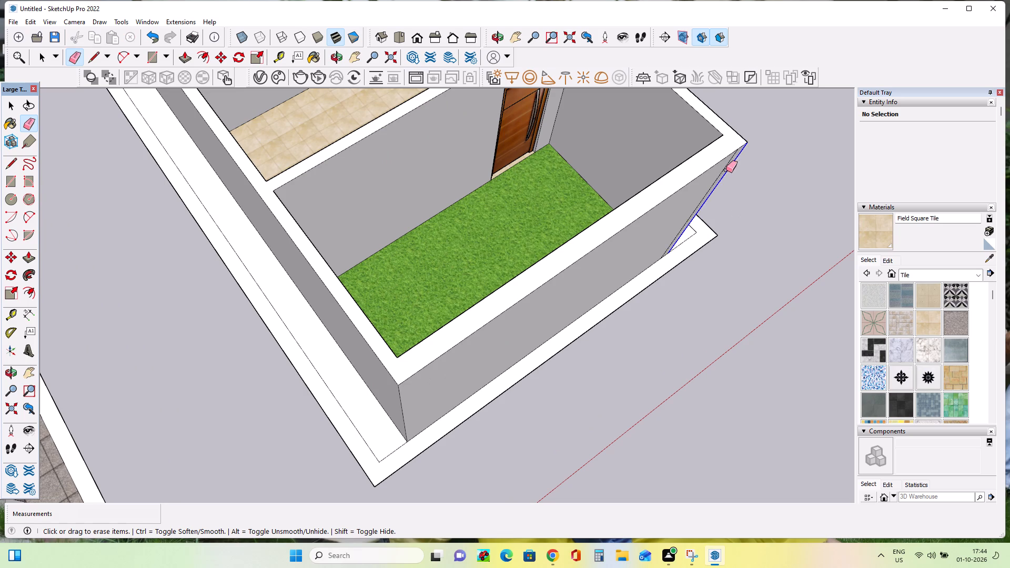
middle_click_drag(702, 272, 587, 185)
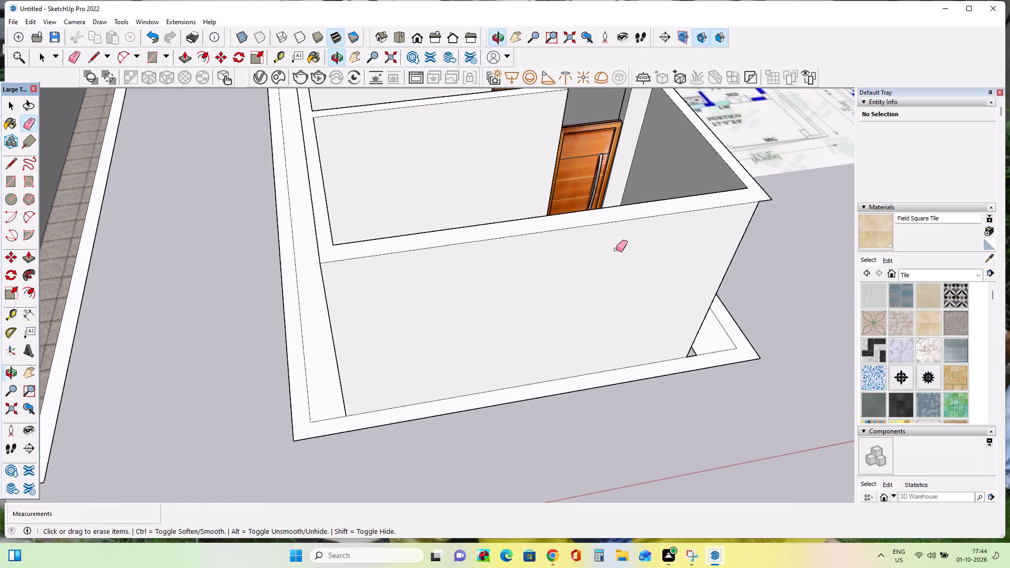
key("ctrl+z")
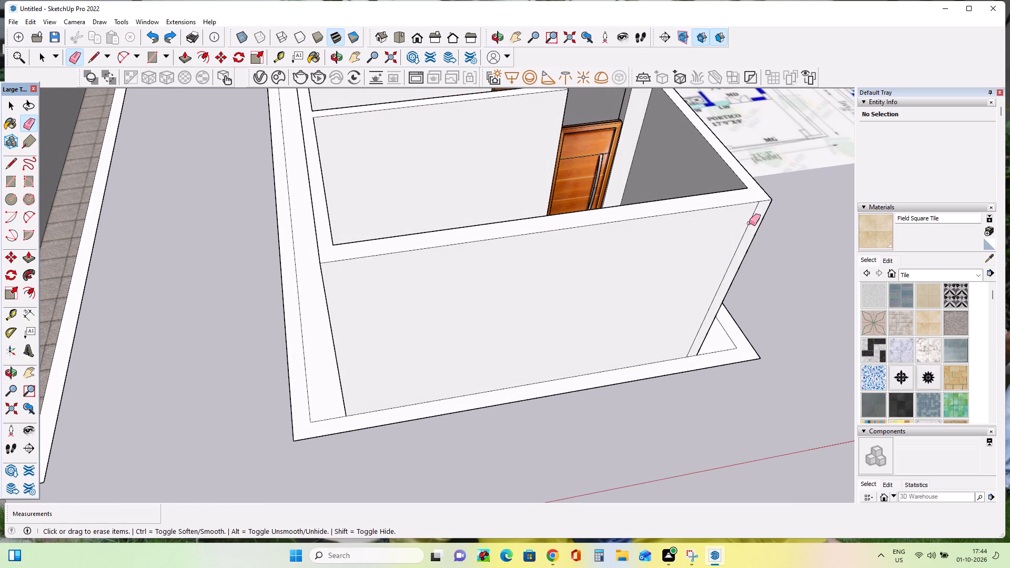
double_click(749, 223)
Paint the outer ground strip around the grass-balcony house with the Concrete Tile material.
scroll(701, 291, "down", 13)
scroll(653, 336, "down", 4)
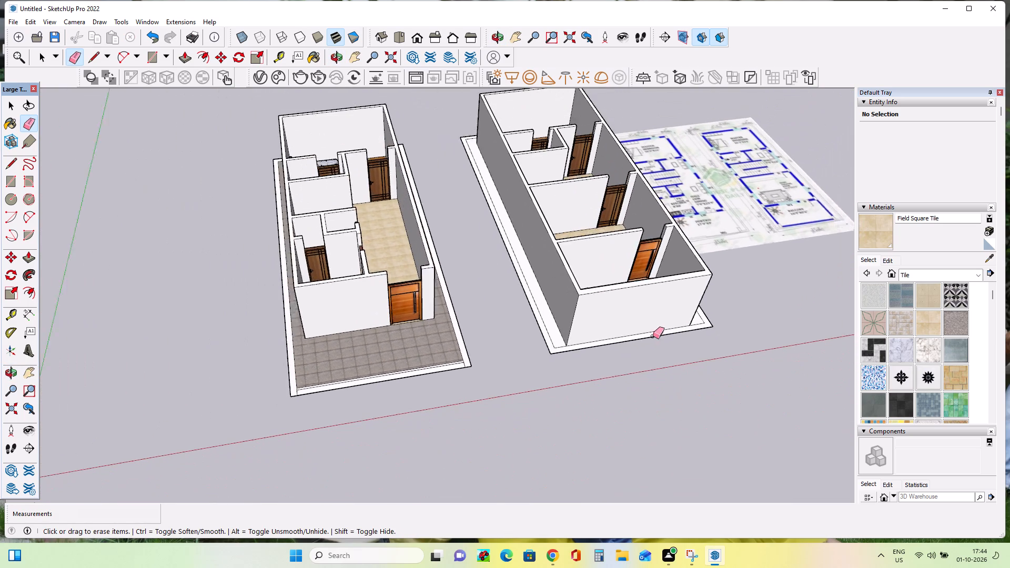
middle_click_drag(652, 336, 668, 409)
scroll(614, 300, "up", 2)
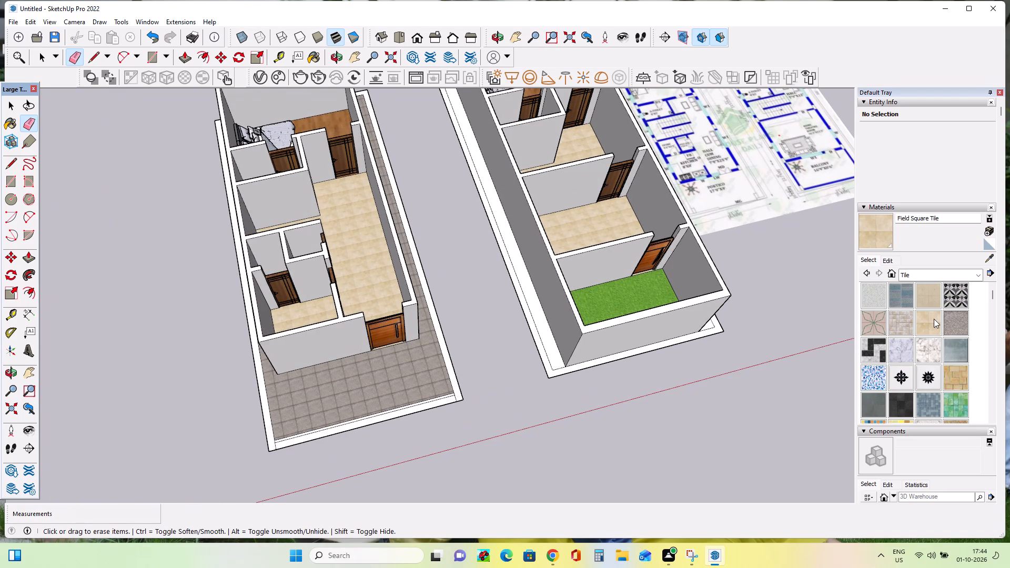
left_click(931, 296)
left_click(549, 339)
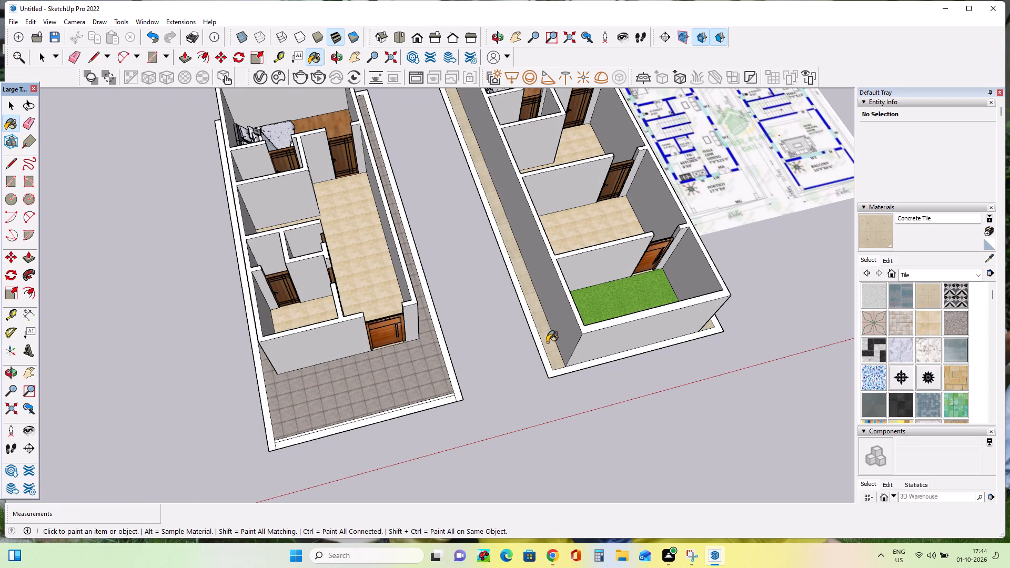
Examine both house models and their floor finishes from above, alongside the floor plan image.
middle_click_drag(536, 347, 533, 325)
middle_click(533, 325)
scroll(533, 325, "up", 1)
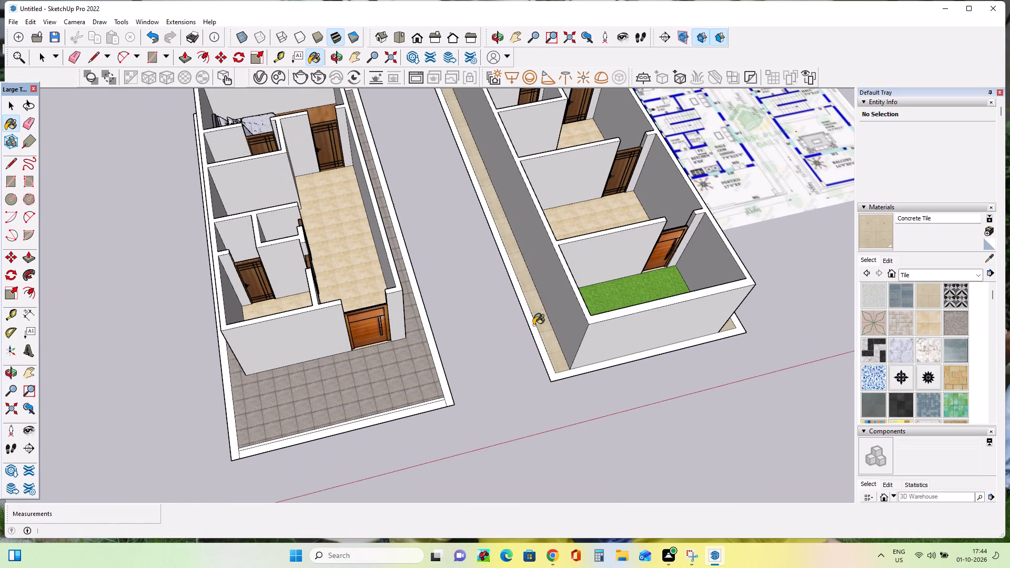
middle_click_drag(535, 324, 550, 343)
scroll(549, 344, "down", 6)
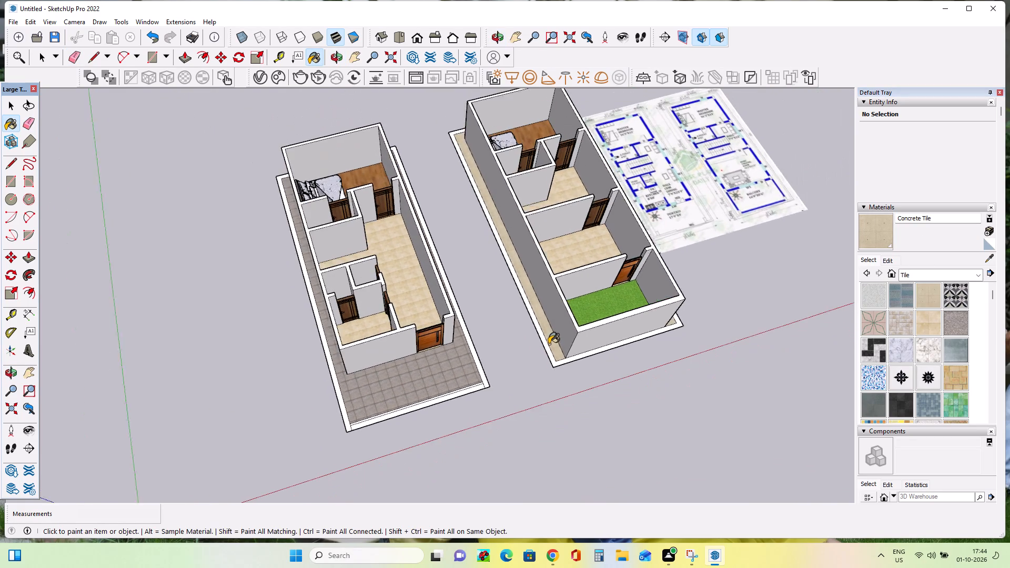
scroll(549, 344, "down", 2)
scroll(426, 331, "up", 3)
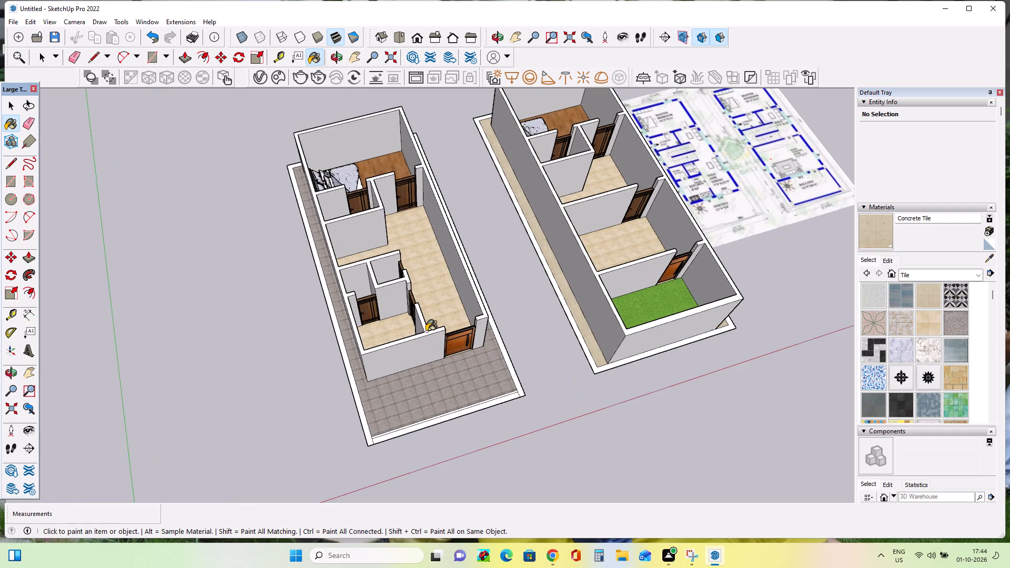
scroll(426, 331, "up", 4)
middle_click_drag(426, 331, 432, 357)
scroll(439, 293, "down", 5)
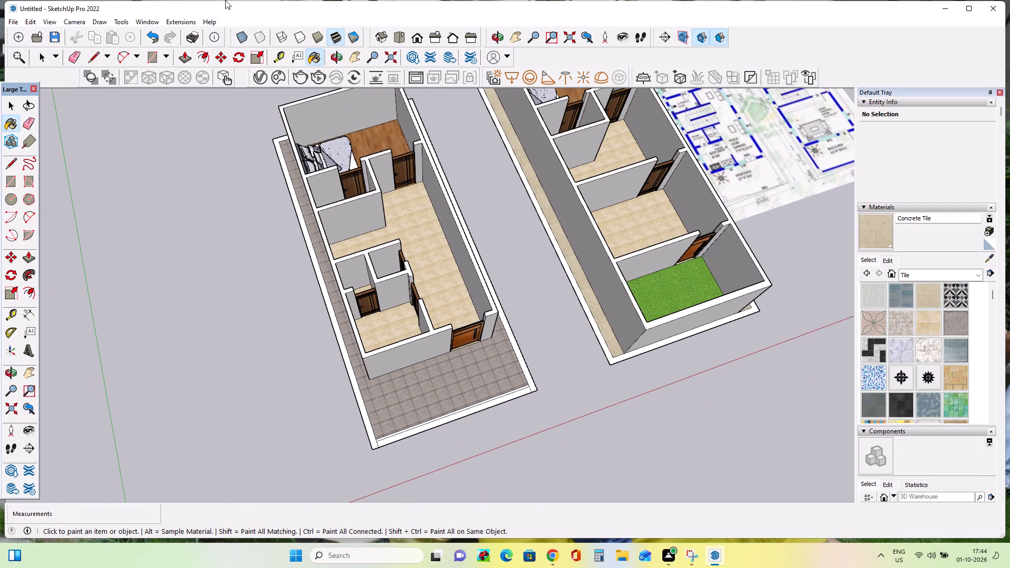
Import the sofa model file "класс+диван" from the Downloads folder.
left_click(17, 23)
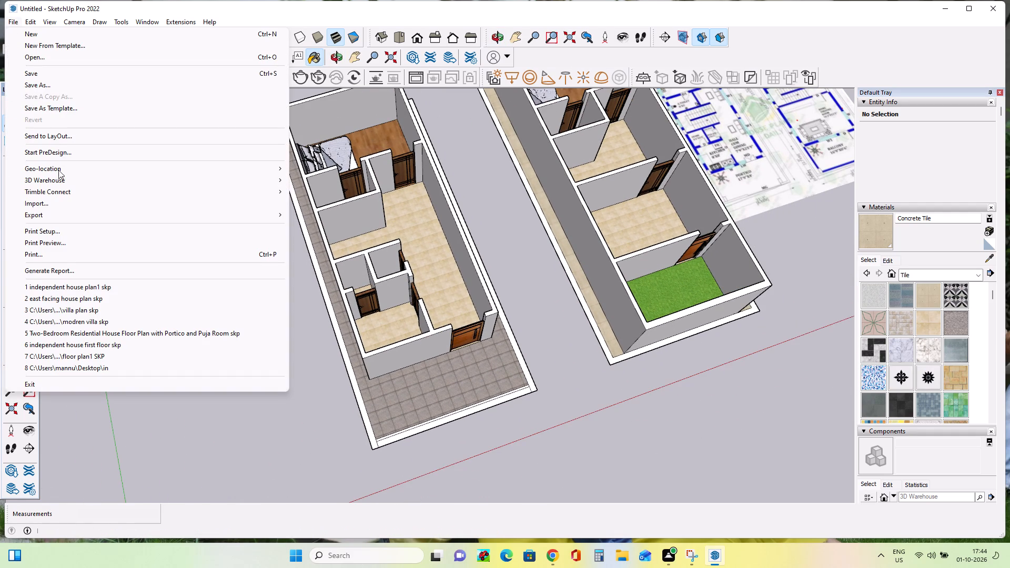
left_click(57, 207)
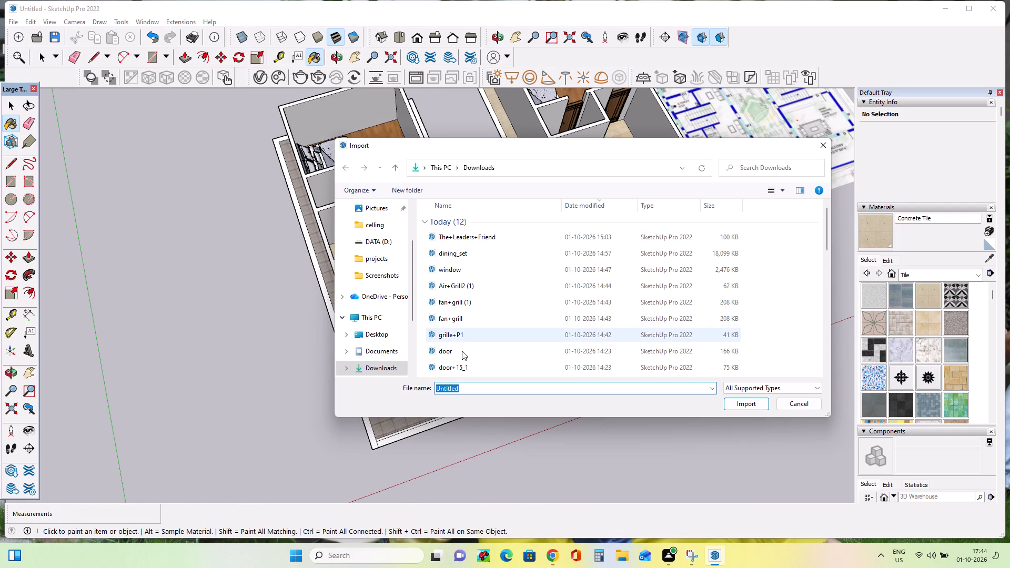
scroll(462, 352, "down", 19)
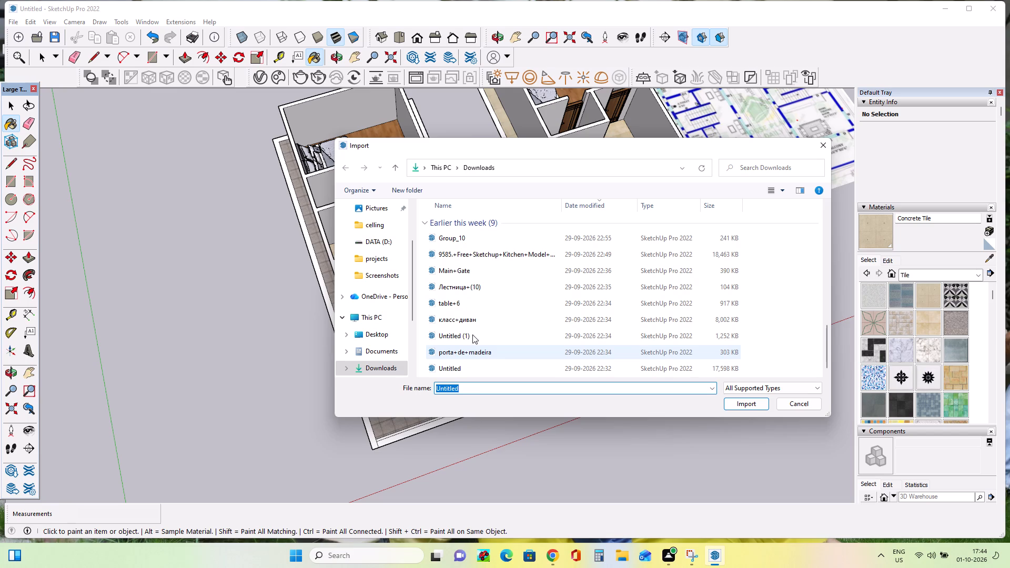
left_click(477, 321)
left_click(740, 408)
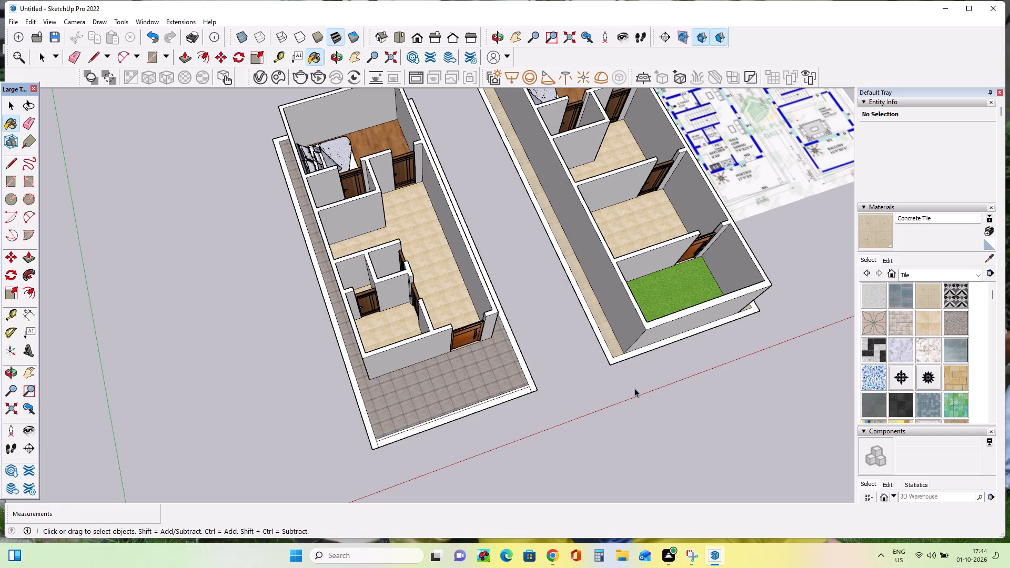
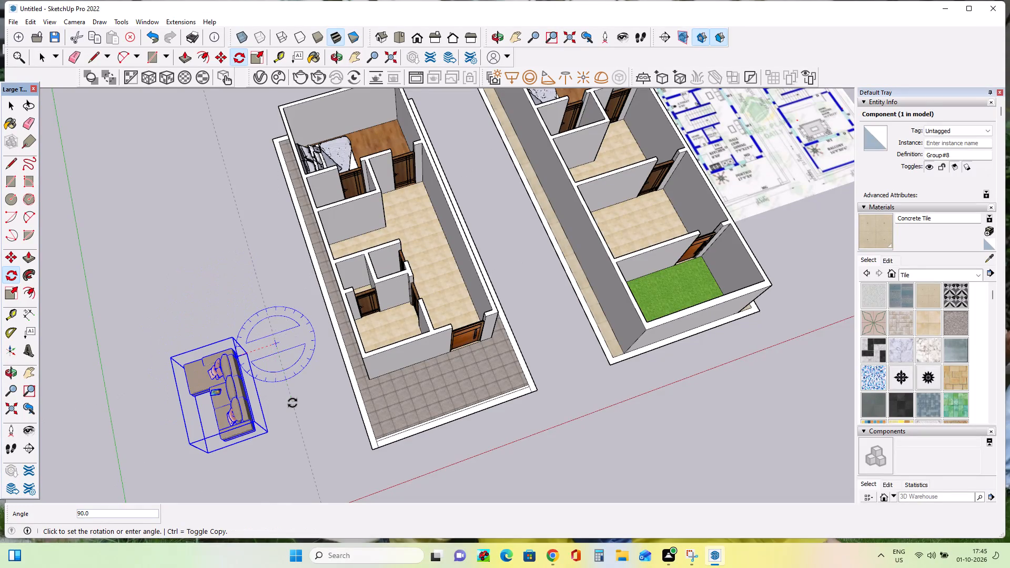
Finish rotating the imported sofa by 90 degrees.
left_click(292, 403)
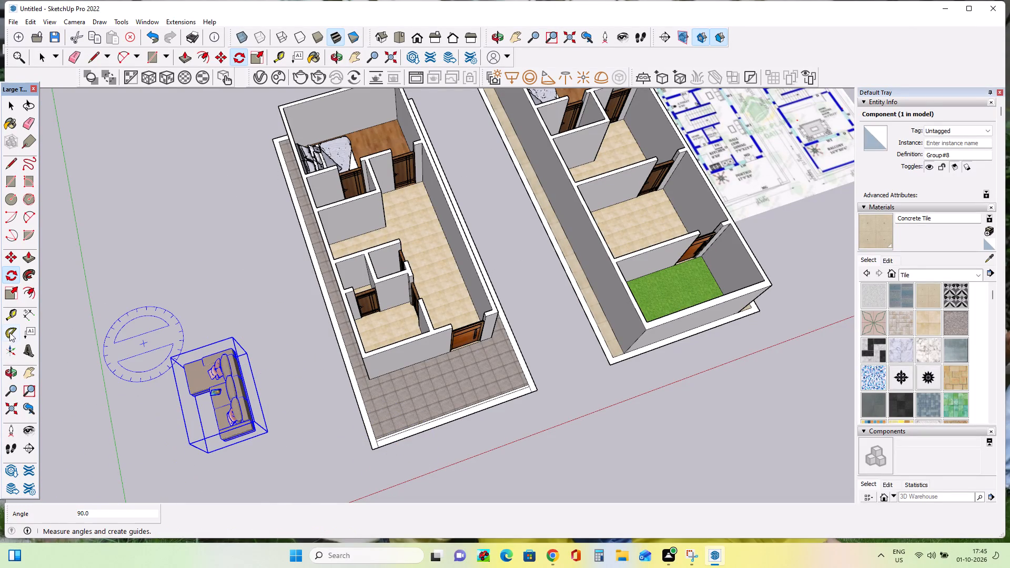
Scale the sofa by about 0.69 along red and 0.50 along green, and rescale it by about 1.23 along green.
left_click(9, 260)
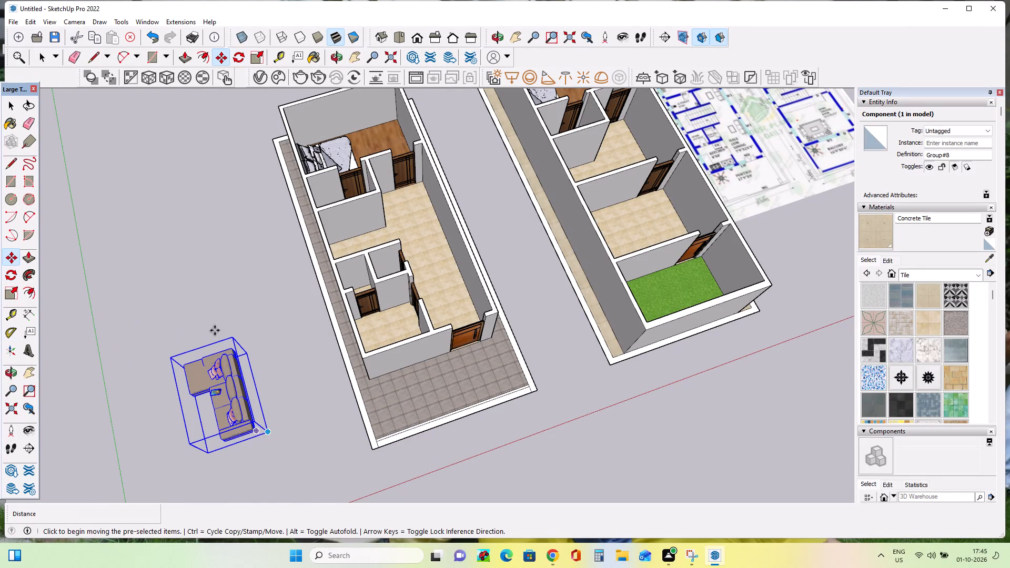
left_click(11, 296)
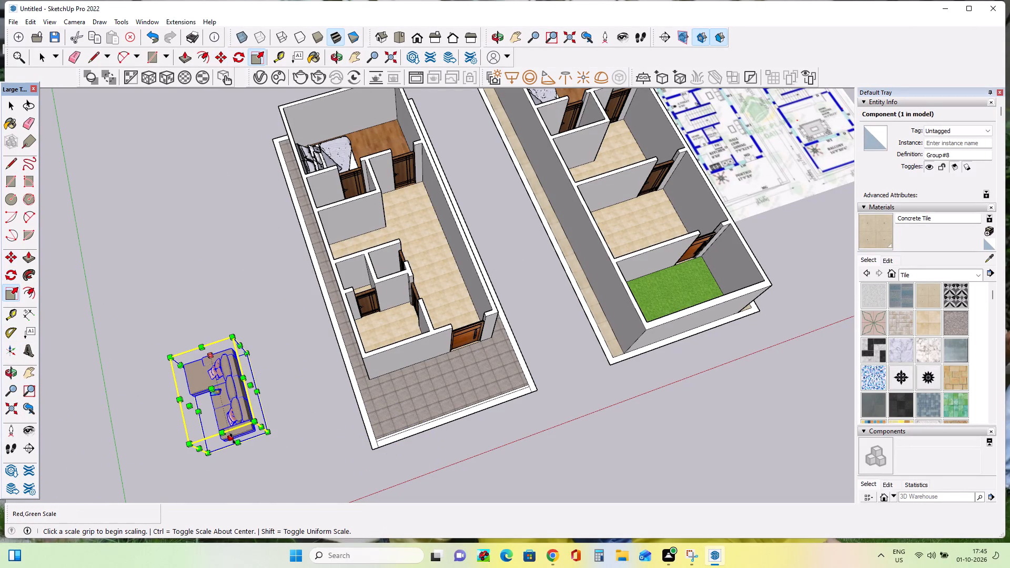
left_click(233, 439)
left_click(233, 409)
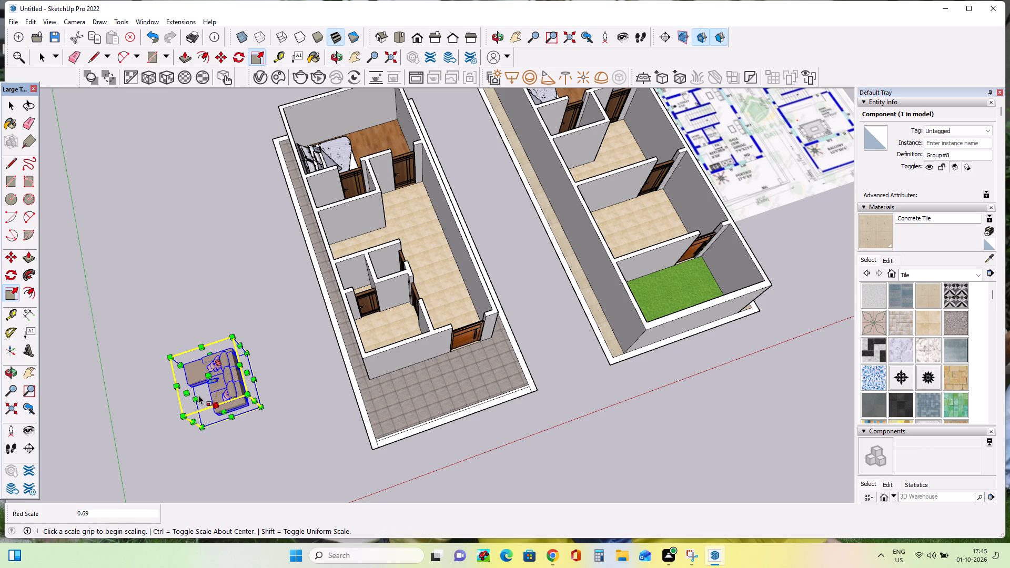
left_click(186, 392)
left_click(216, 384)
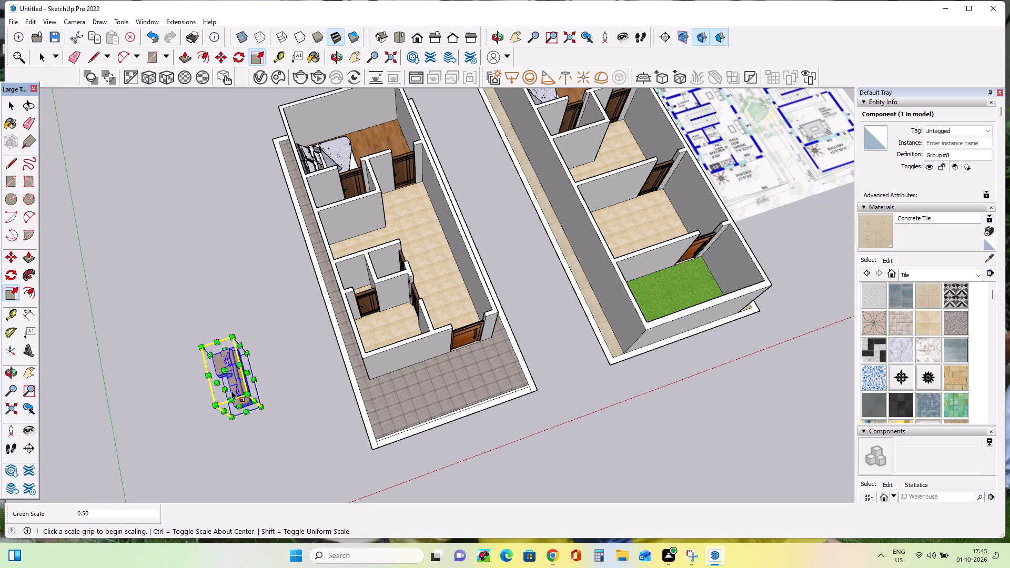
left_click(217, 379)
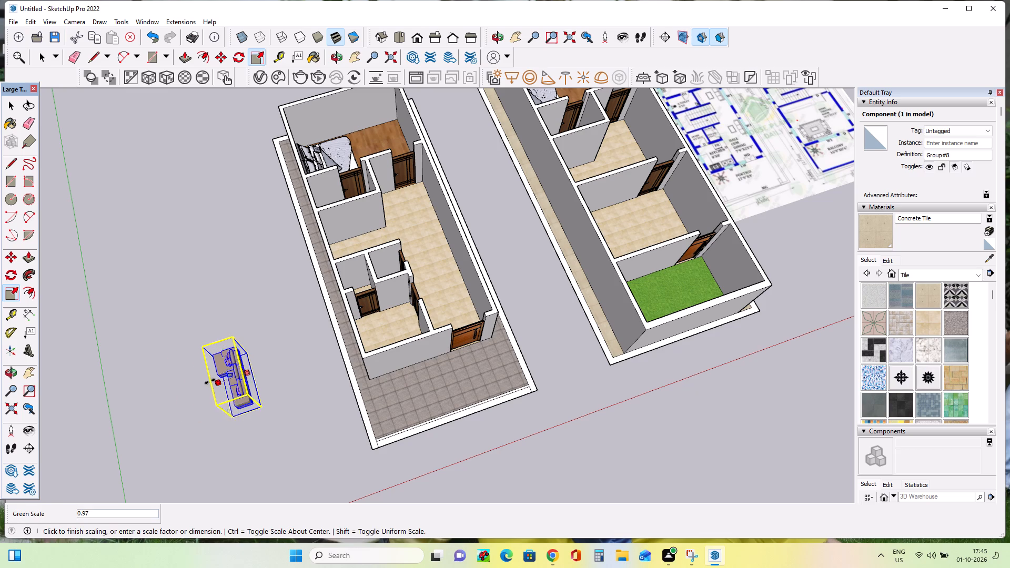
left_click(209, 382)
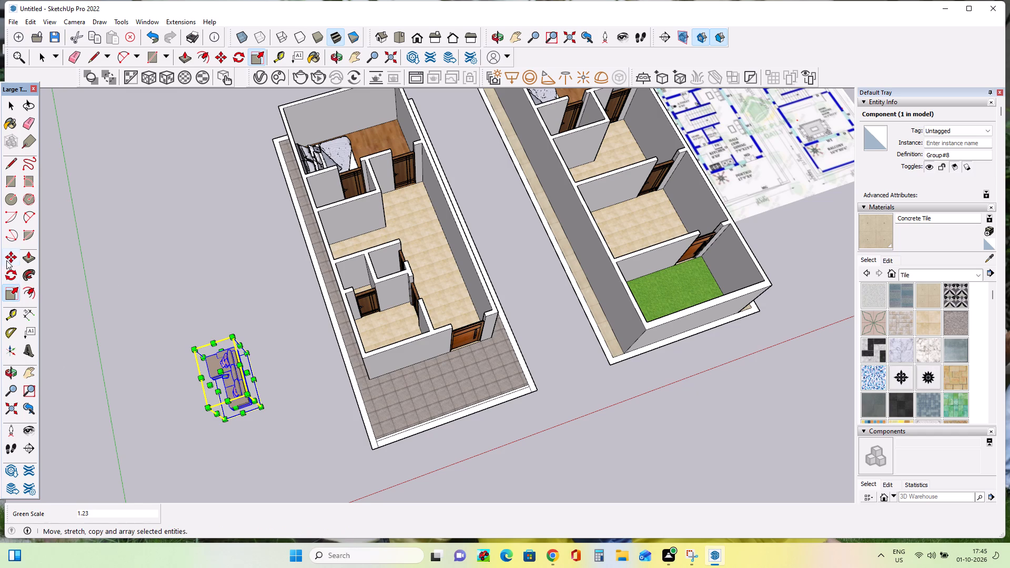
Move the sofa into the hall of the tiled-portico house, with its back against the long outer wall.
left_click(6, 259)
left_click(261, 408)
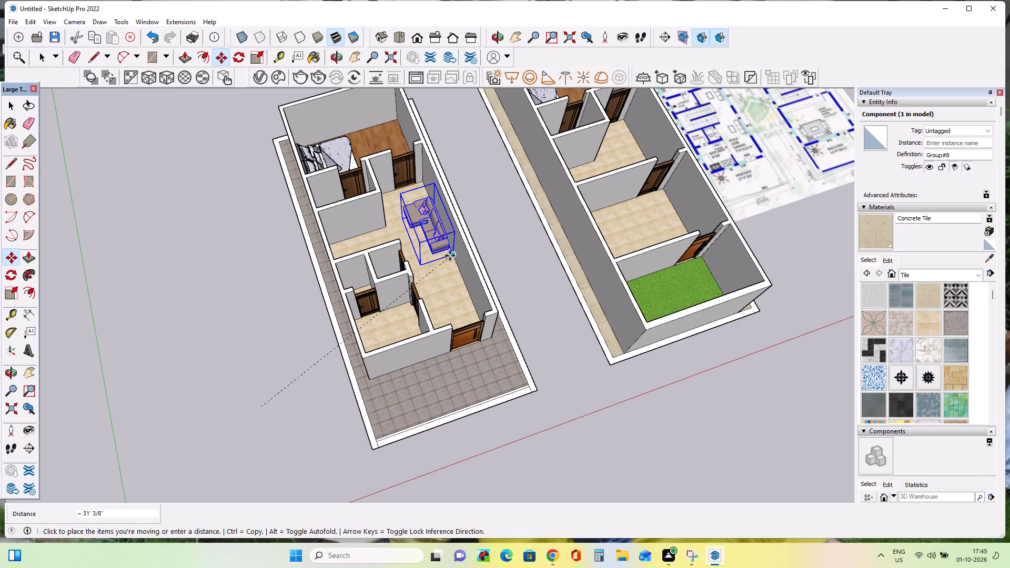
left_click(468, 288)
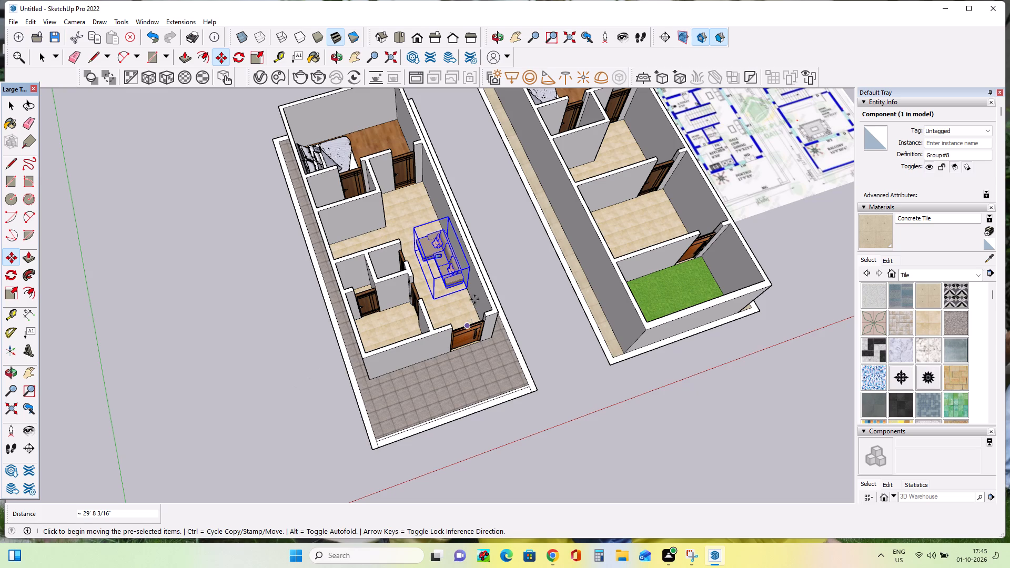
middle_click_drag(472, 272, 372, 278)
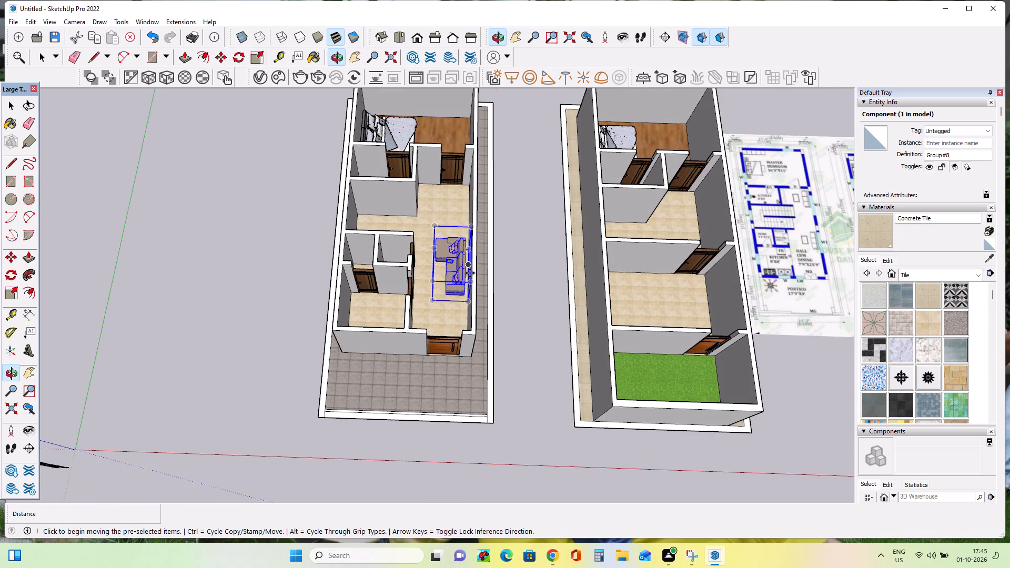
scroll(449, 273, "up", 8)
scroll(464, 325, "up", 6)
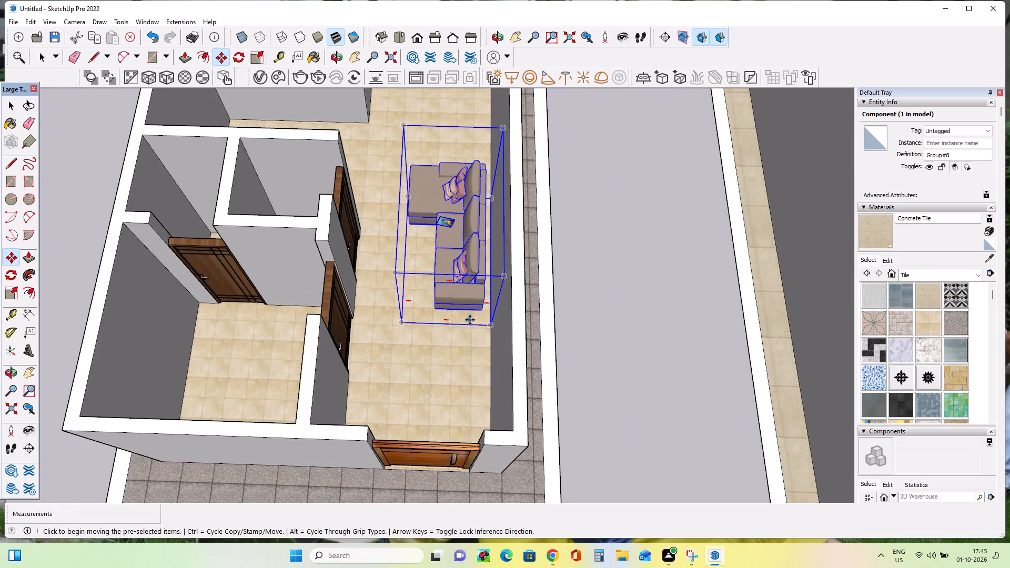
scroll(470, 320, "up", 2)
left_click(490, 306)
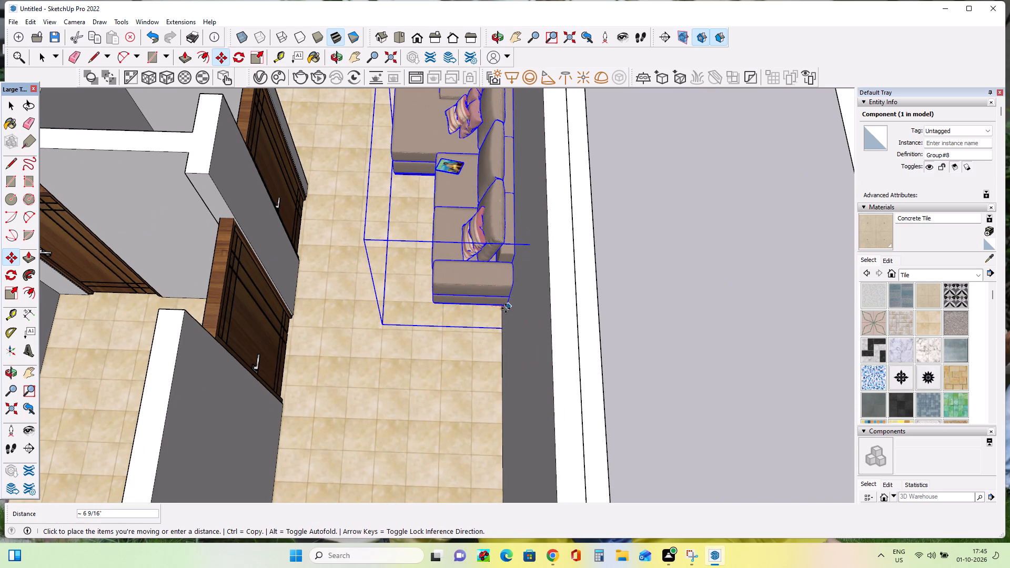
left_click(500, 309)
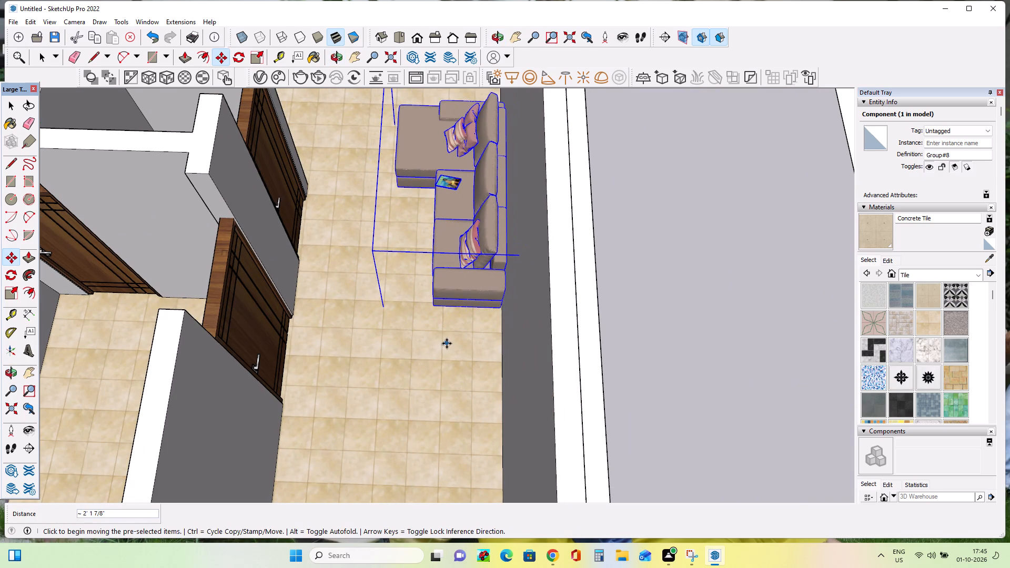
Copy the sofa from the portico house's hall into the room behind the grass balcony in the other house.
scroll(447, 343, "up", 2)
scroll(447, 342, "down", 20)
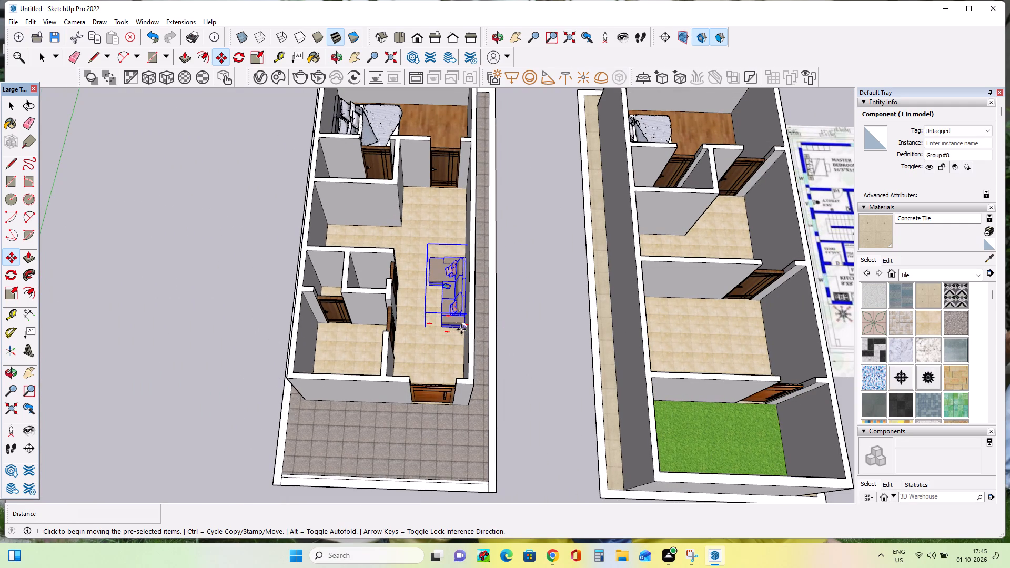
left_click(461, 329)
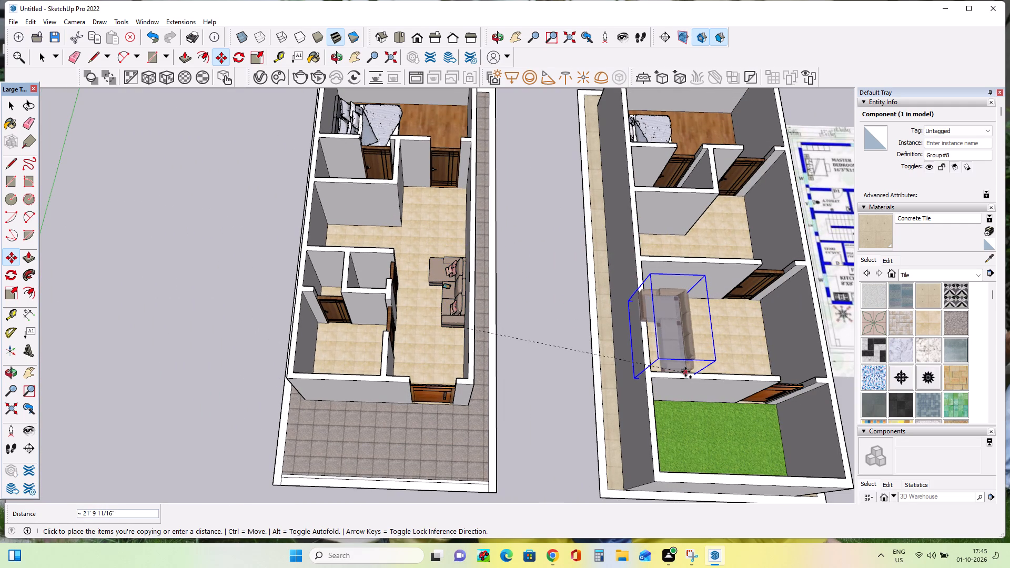
middle_click_drag(683, 367, 698, 399)
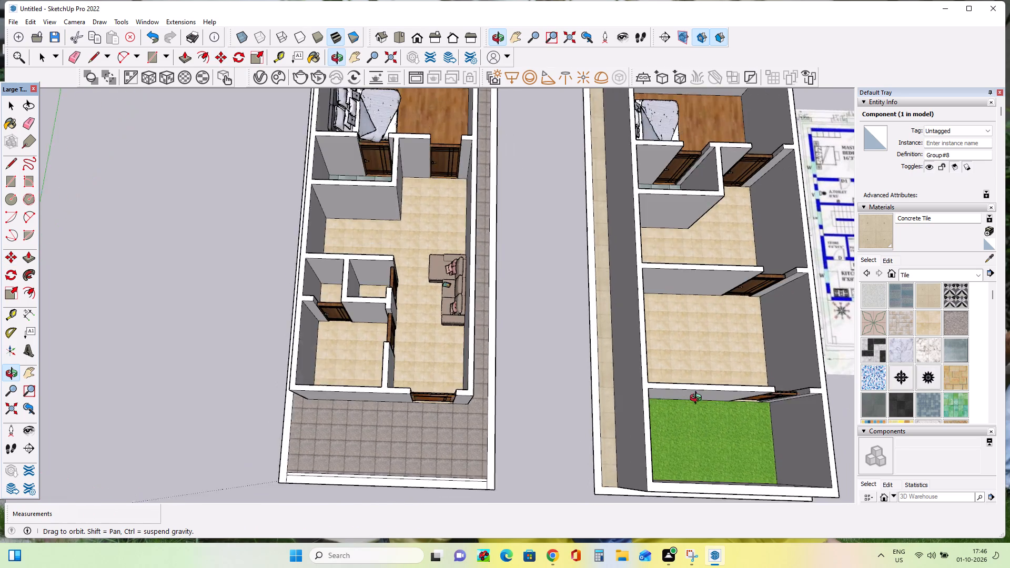
middle_click_drag(698, 399, 731, 387)
left_click(709, 301)
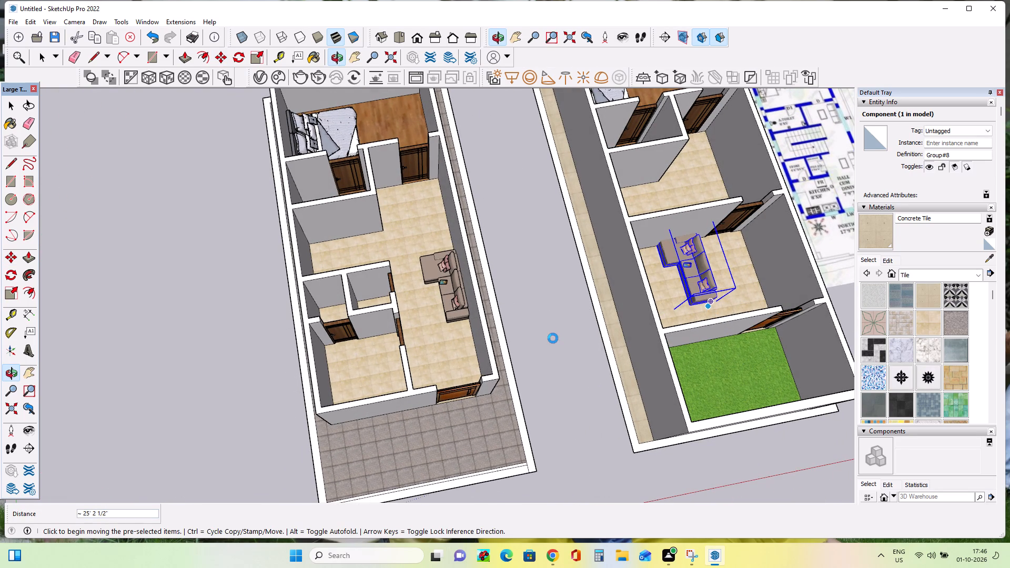
Move the sofa copy to open ground beside the portico house and rotate it 90 degrees.
left_click(689, 295)
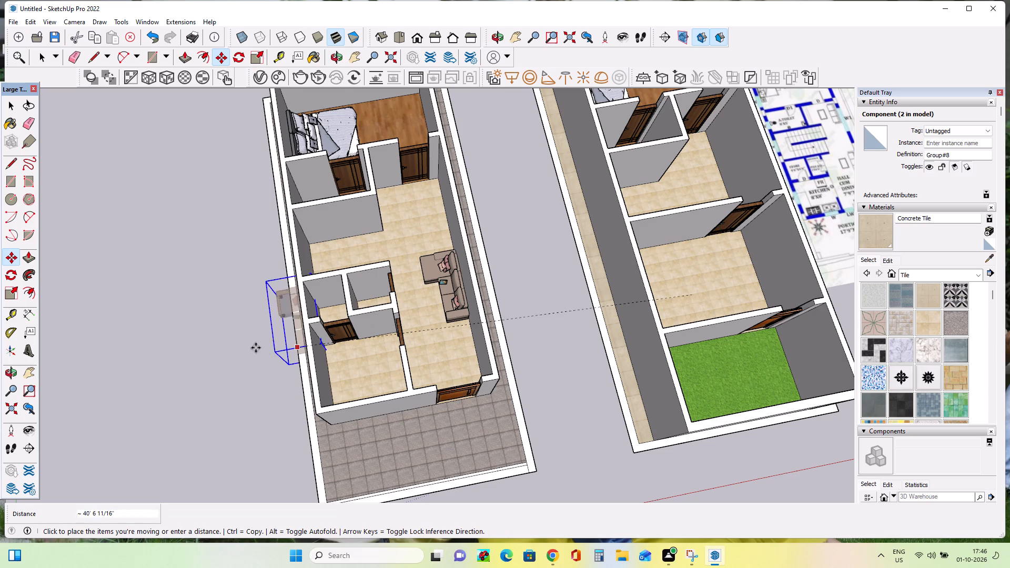
left_click(203, 348)
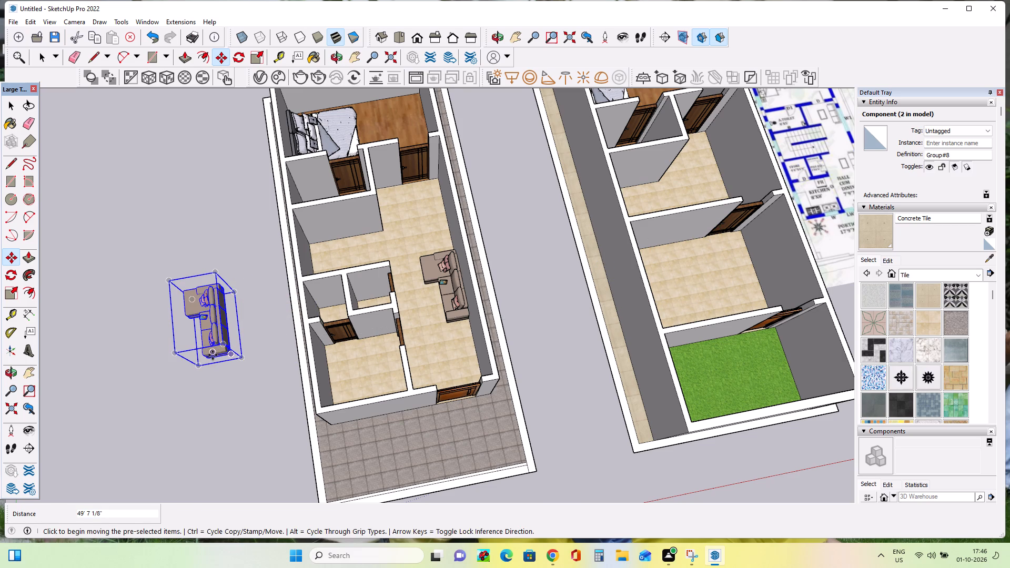
middle_click_drag(213, 355, 244, 312)
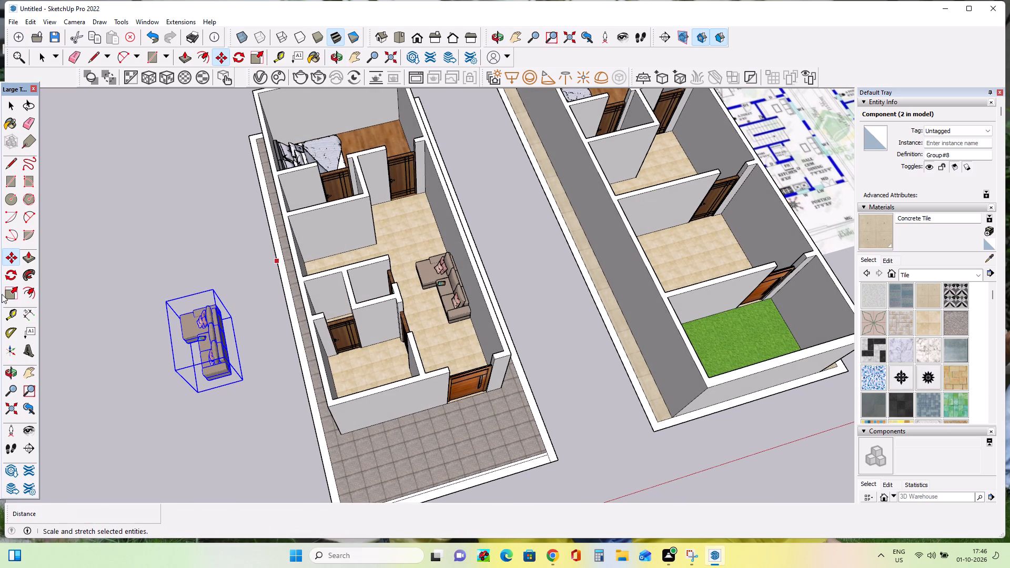
left_click(11, 276)
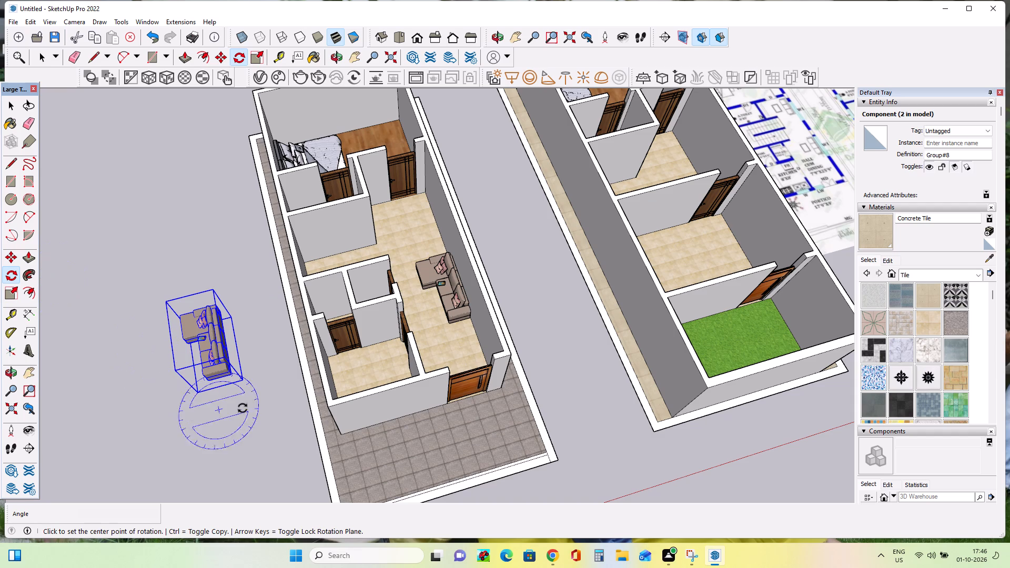
double_click(245, 407)
double_click(184, 420)
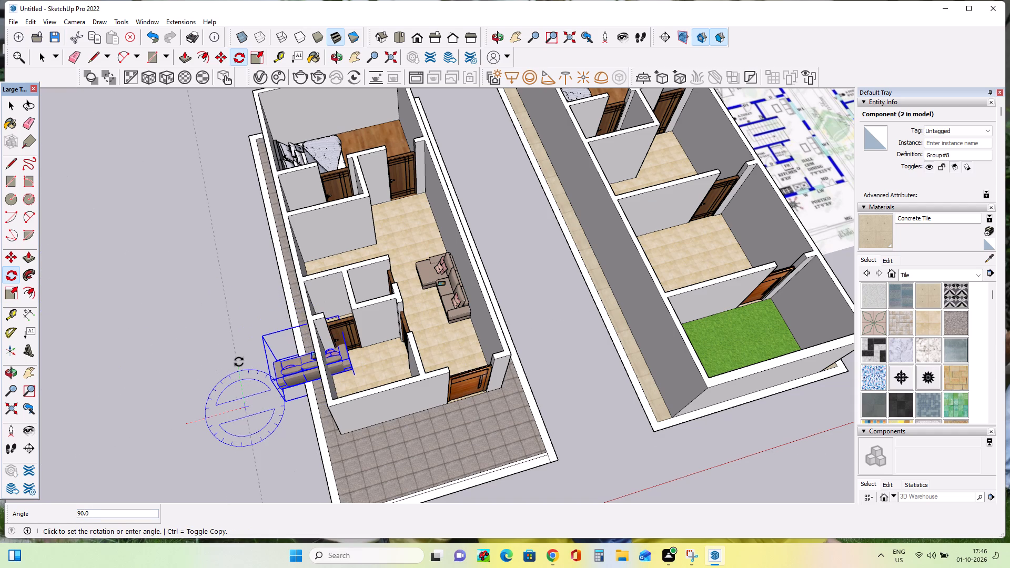
left_click(238, 362)
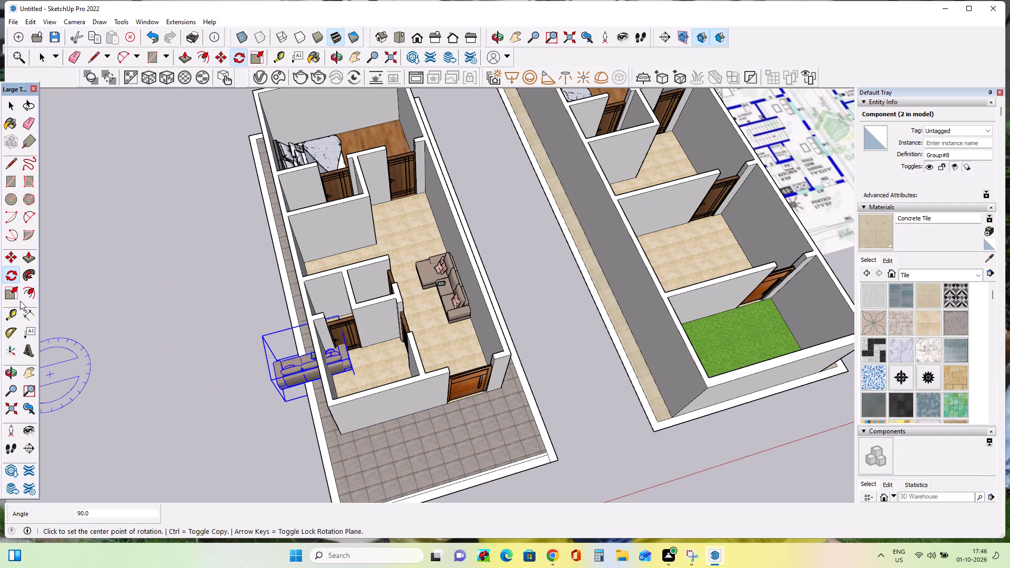
Move the rotated sofa copy into the grass-balcony house's room, with its back against the wall shared with the balcony, and deselect it.
left_click(10, 256)
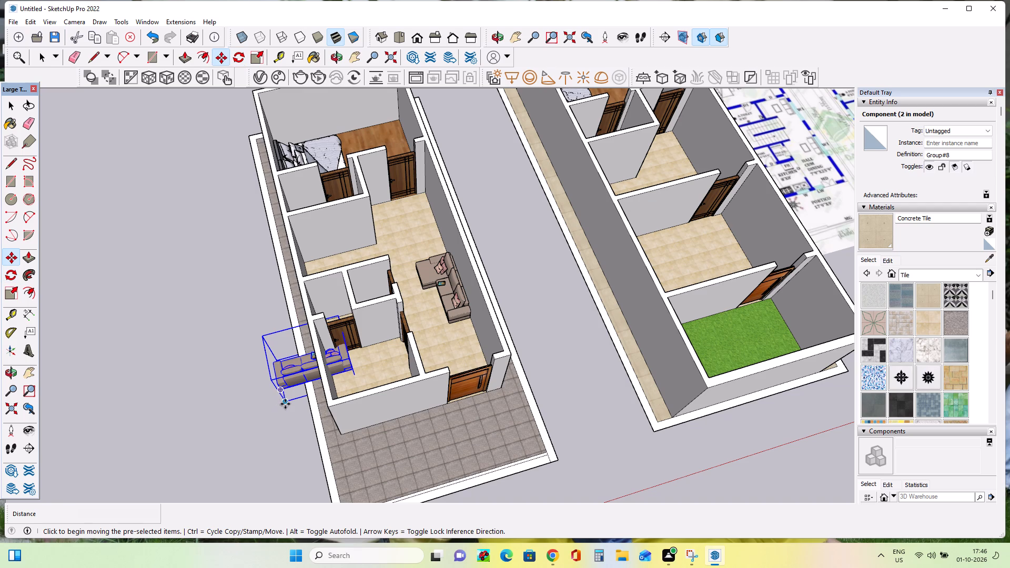
left_click(285, 404)
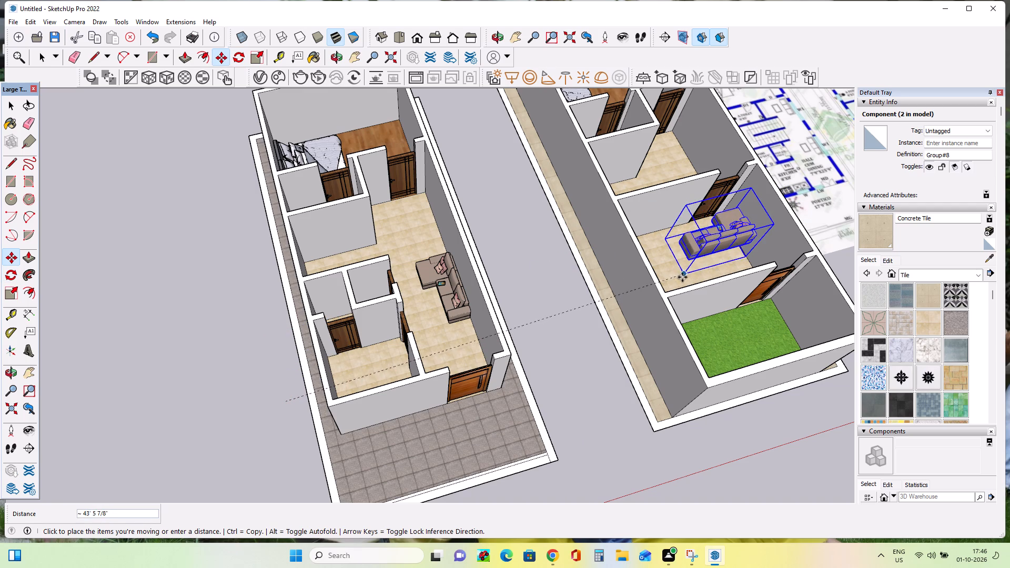
left_click(679, 281)
scroll(676, 277, "up", 8)
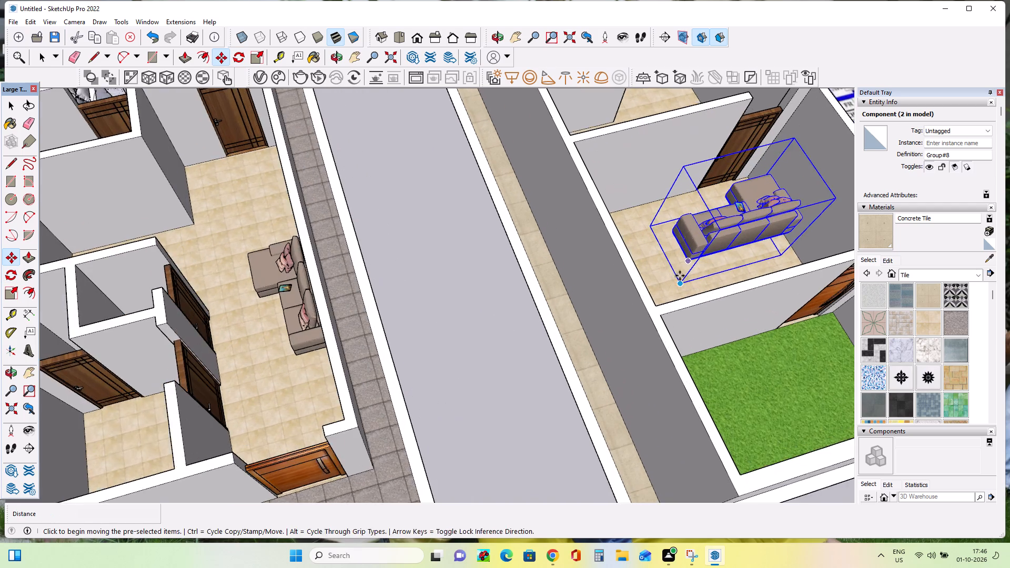
scroll(680, 276, "up", 2)
middle_click_drag(680, 276, 659, 351)
left_click(683, 296)
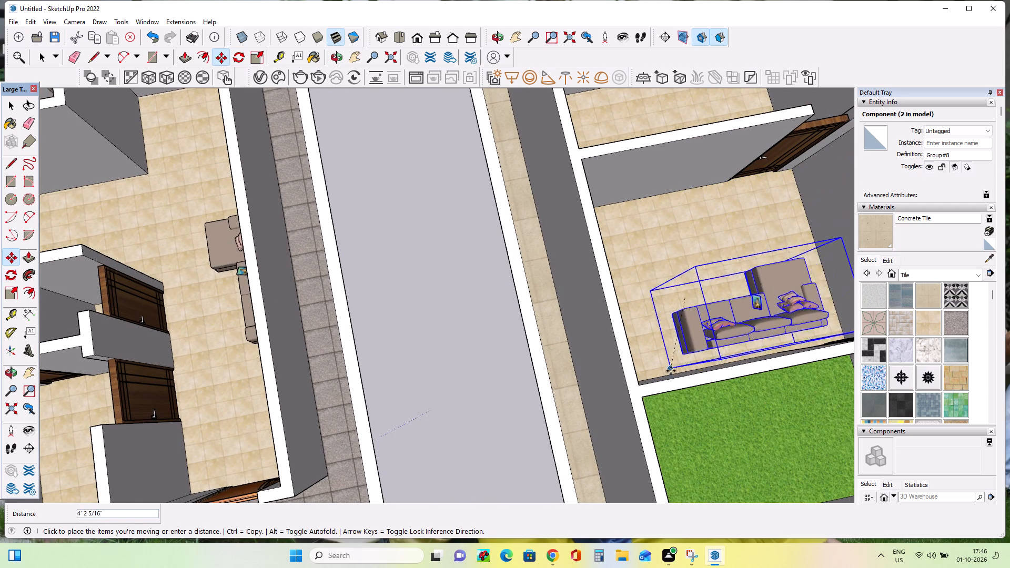
double_click(658, 374)
scroll(622, 348, "down", 4)
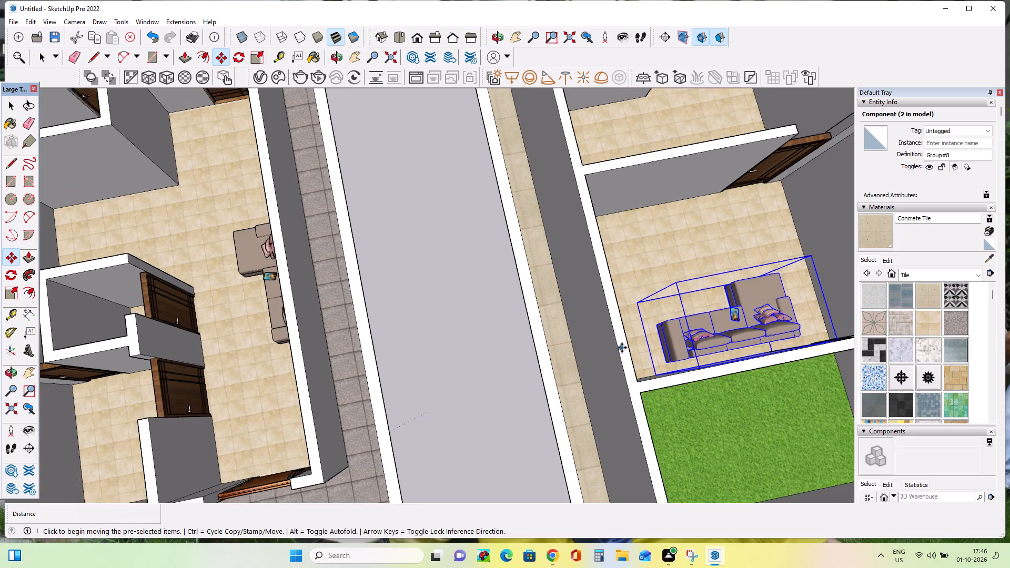
scroll(622, 348, "down", 4)
scroll(572, 300, "down", 12)
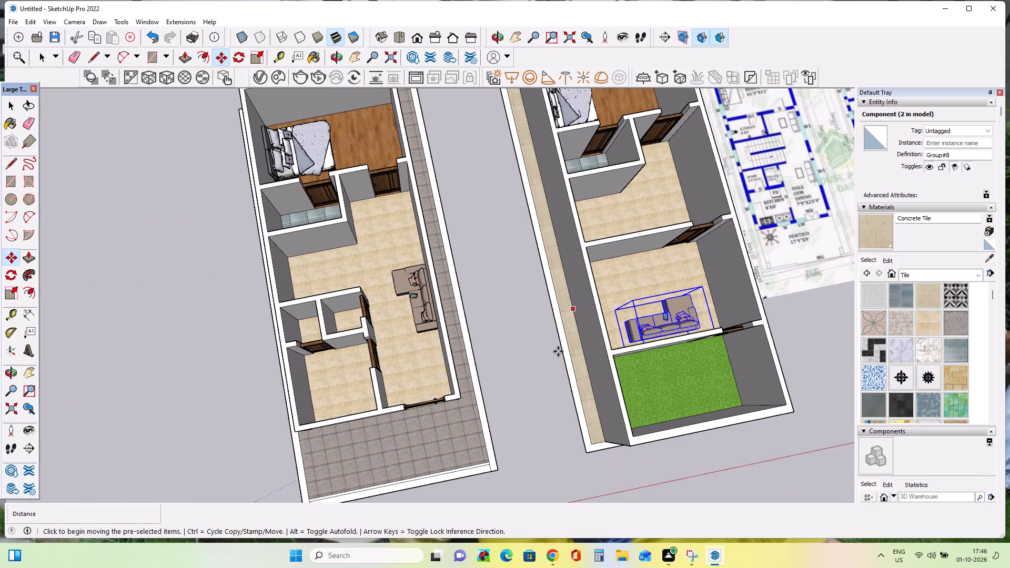
middle_click_drag(563, 352, 640, 321)
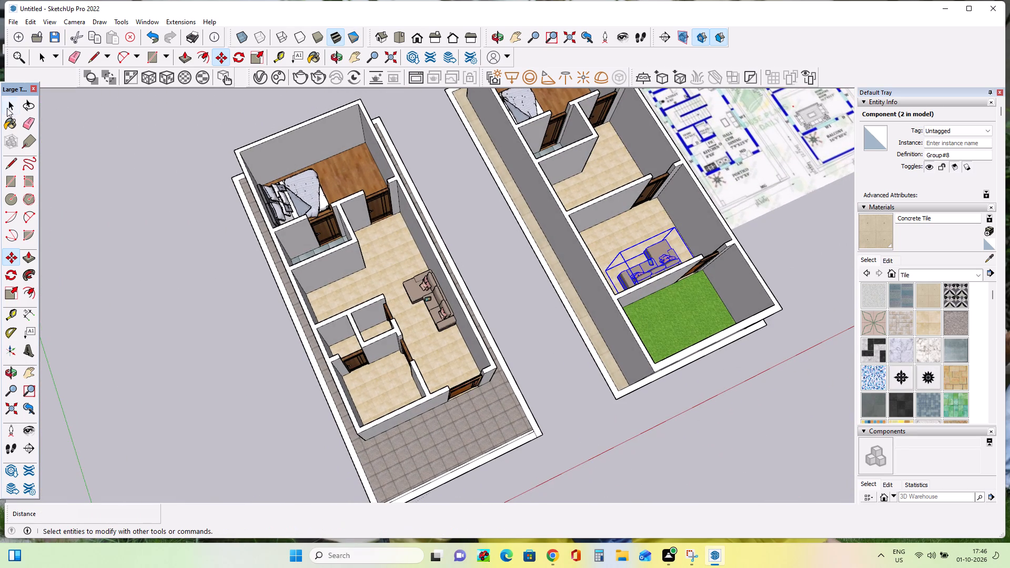
left_click(8, 107)
left_click(163, 177)
Import the TV+Unit+1 model from Downloads and place it in the sofa room of the grass-balcony house.
middle_click_drag(286, 327, 348, 316)
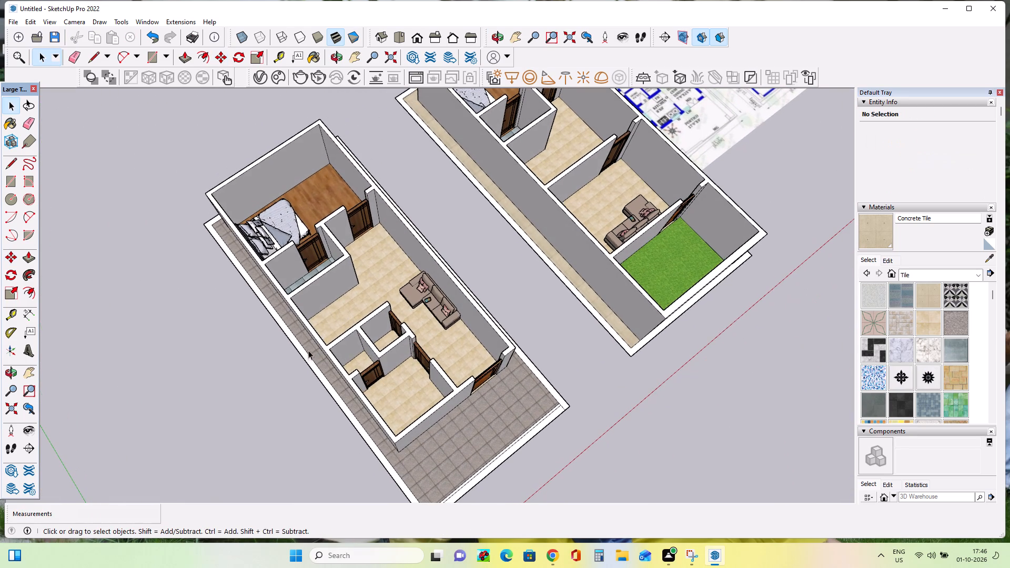
scroll(513, 344, "up", 1)
middle_click_drag(517, 347, 489, 328)
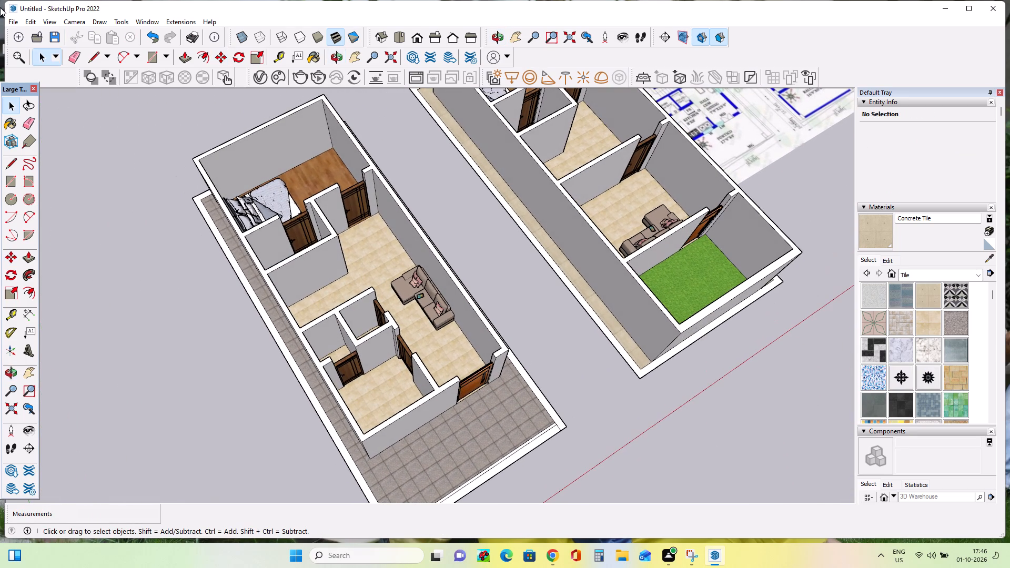
left_click(14, 18)
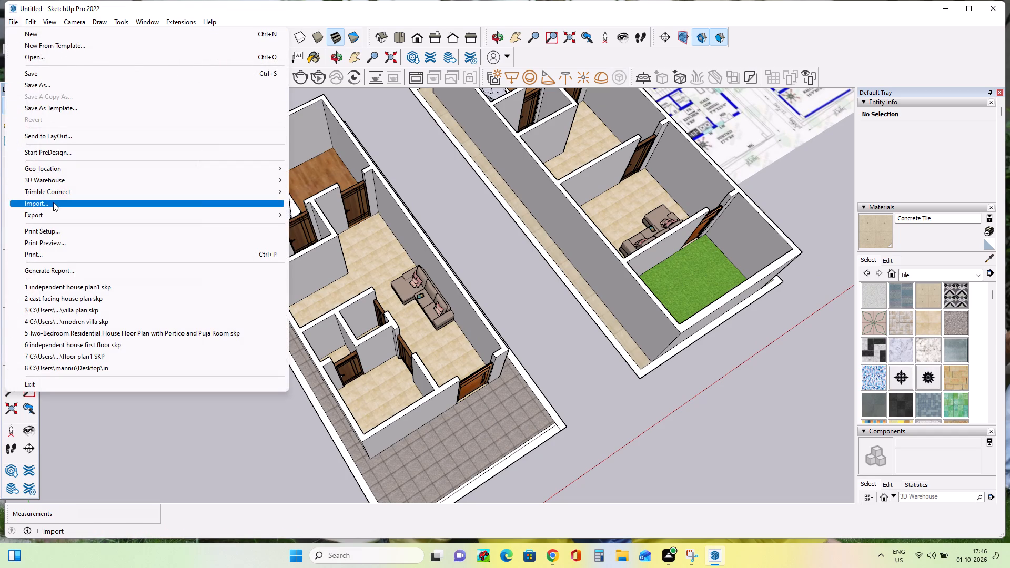
left_click(53, 202)
scroll(500, 352, "down", 5)
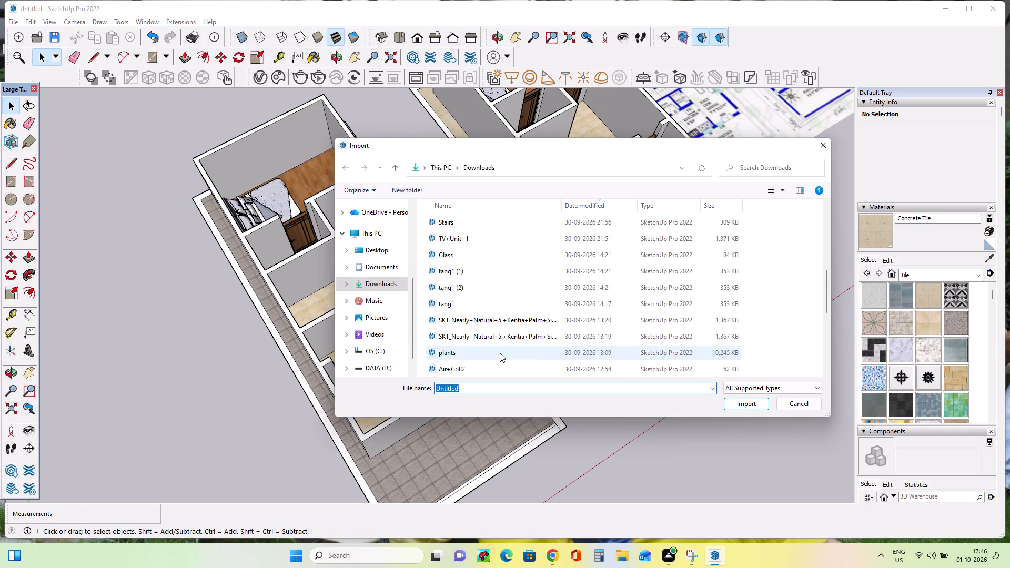
scroll(500, 353, "down", 13)
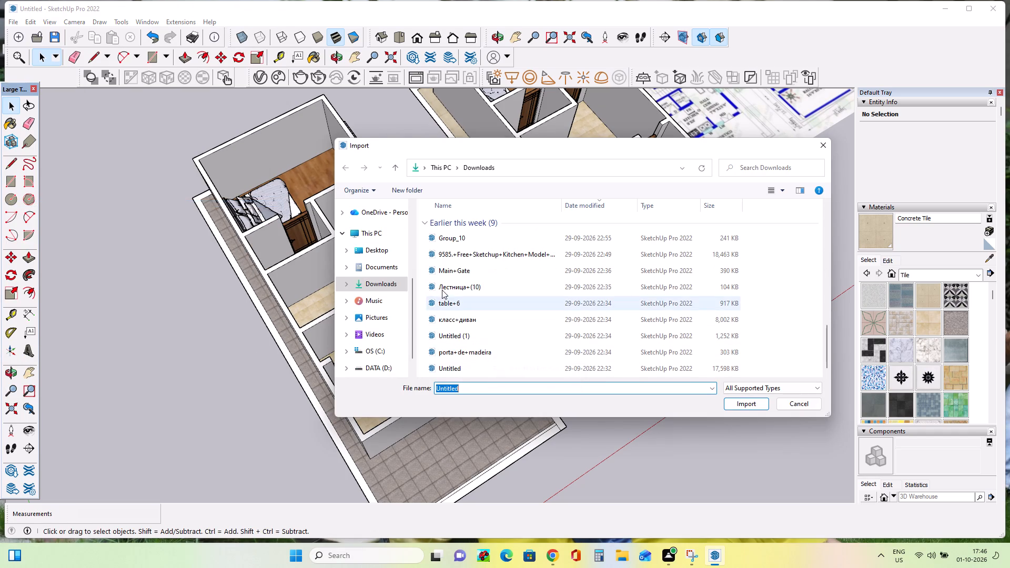
scroll(458, 311, "up", 3)
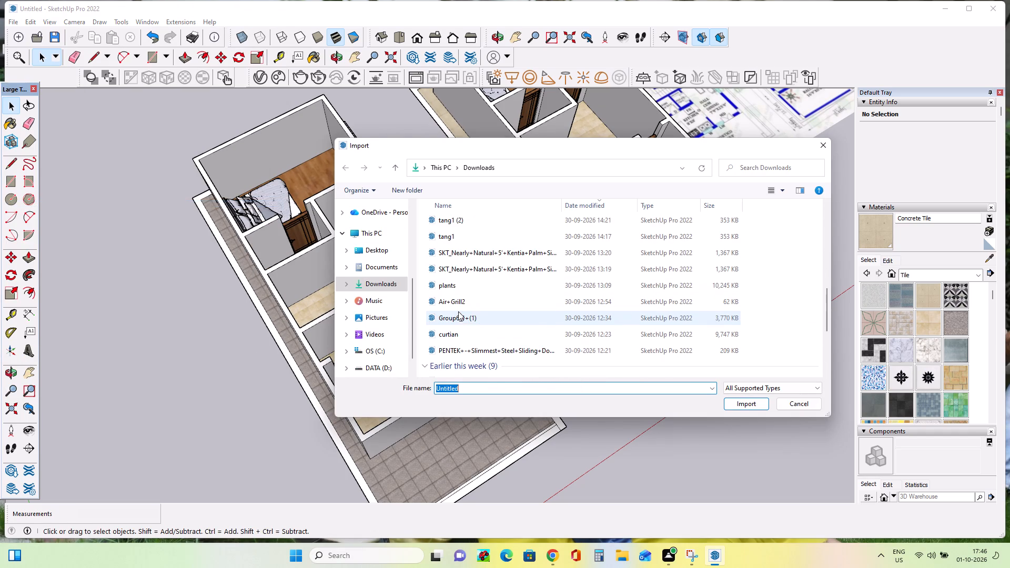
scroll(458, 311, "up", 2)
left_click(459, 265)
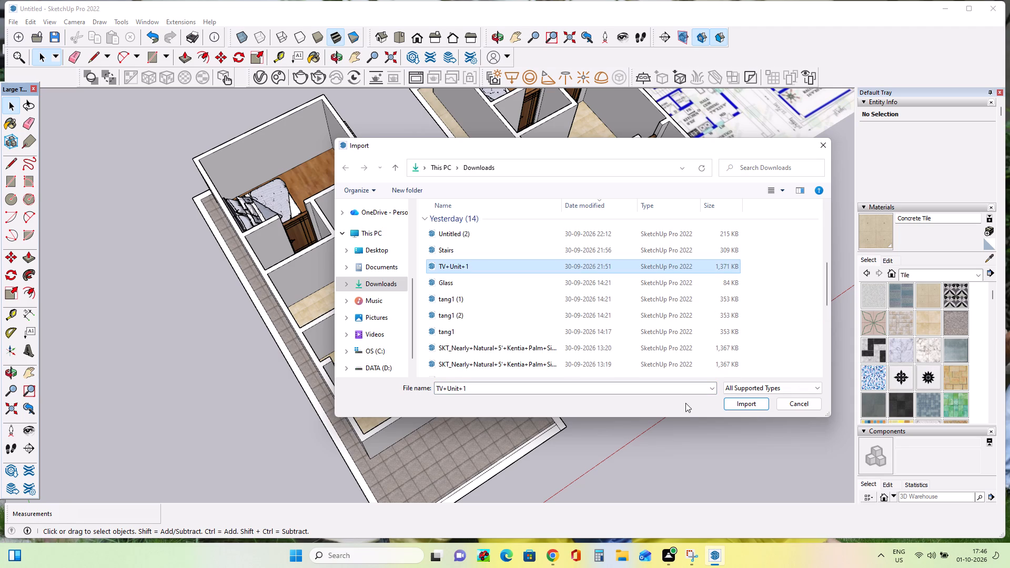
left_click(753, 404)
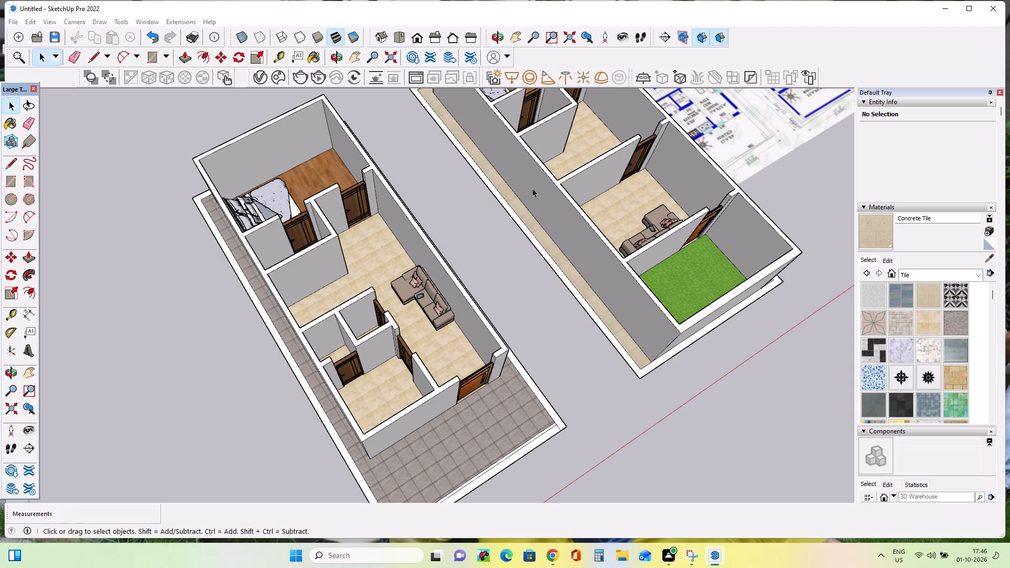
left_click(598, 310)
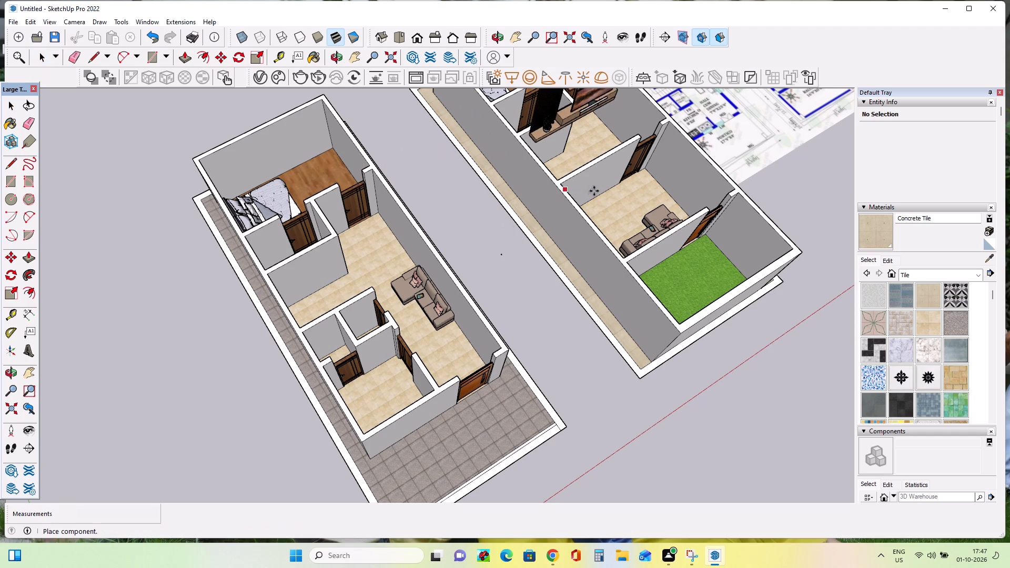
left_click(626, 259)
Move the TV unit down inside the sofa room, toward the partition wall facing the sofa.
middle_click_drag(615, 227, 519, 129)
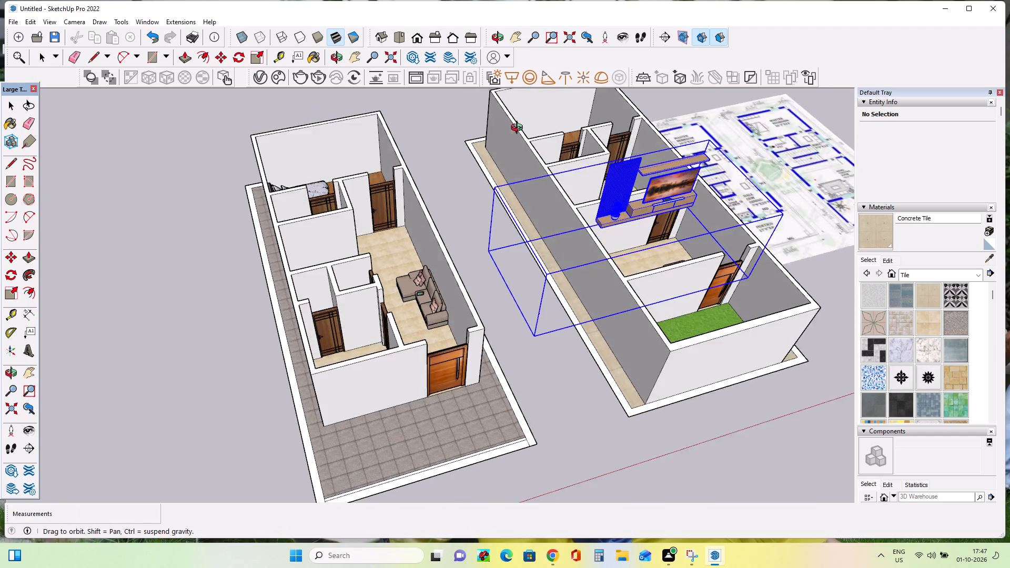
middle_click_drag(519, 129, 506, 108)
middle_click_drag(630, 248, 589, 333)
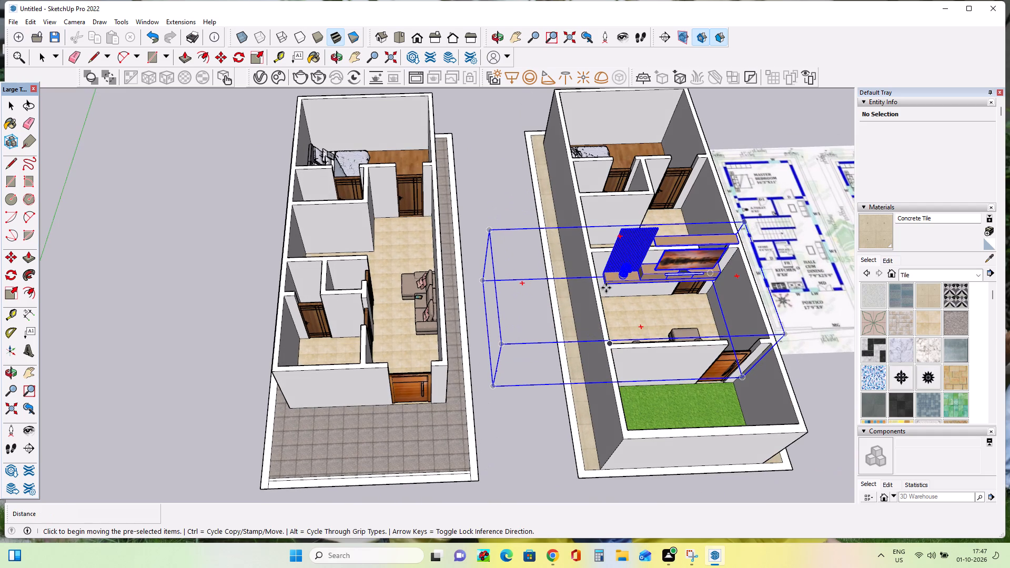
left_click(608, 286)
double_click(631, 321)
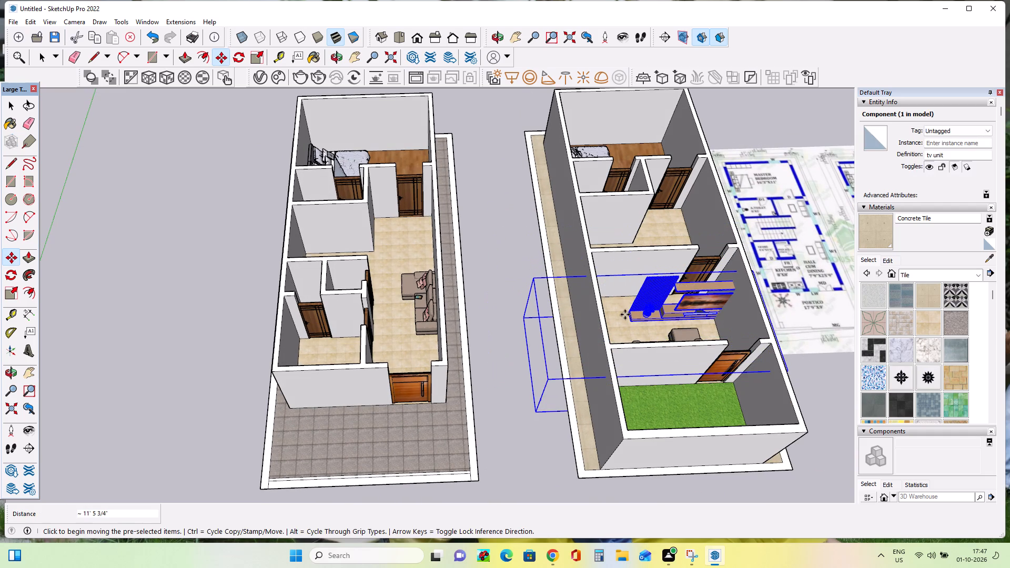
scroll(622, 312, "up", 10)
scroll(624, 310, "down", 1)
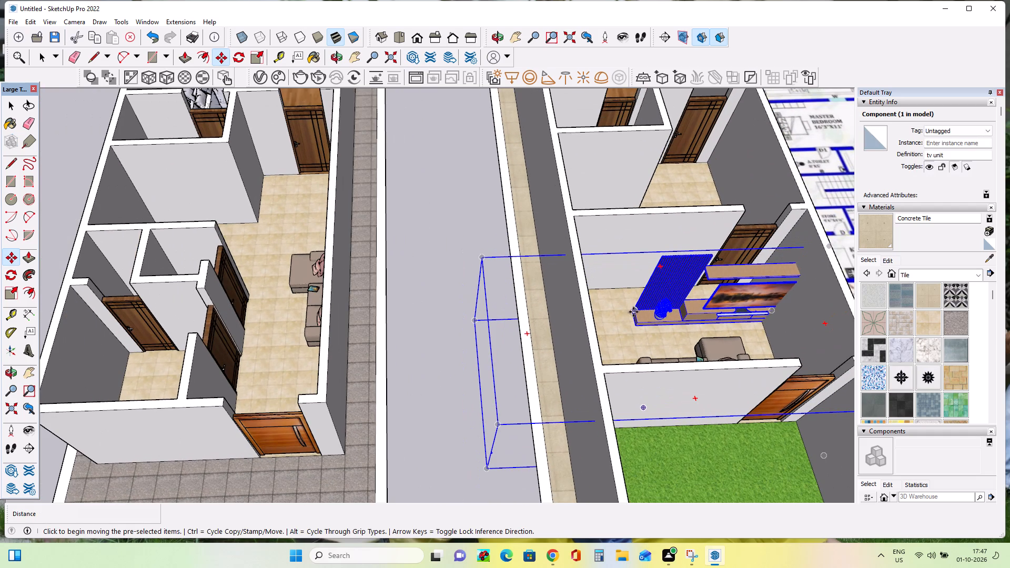
double_click(630, 317)
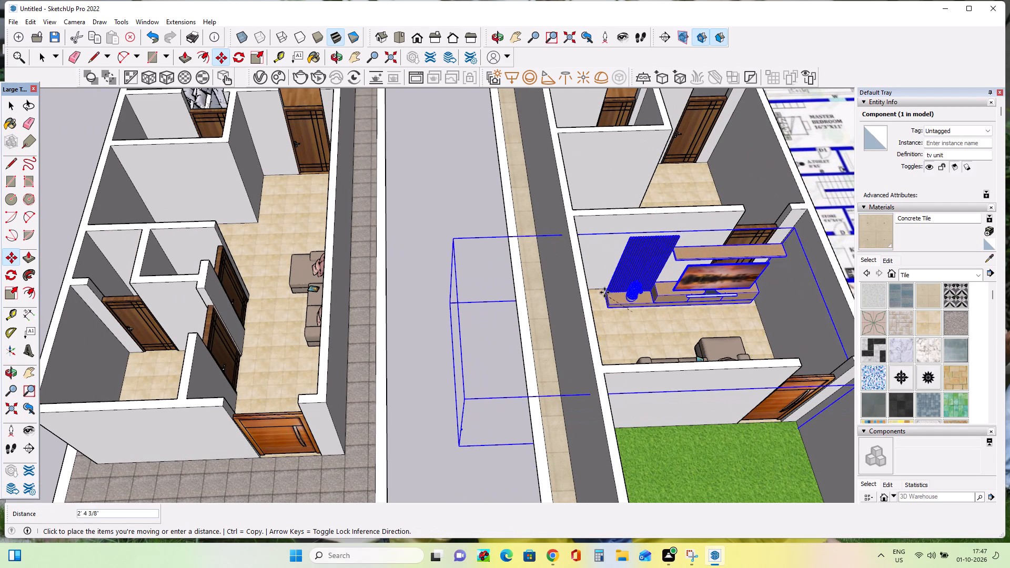
triple_click(597, 287)
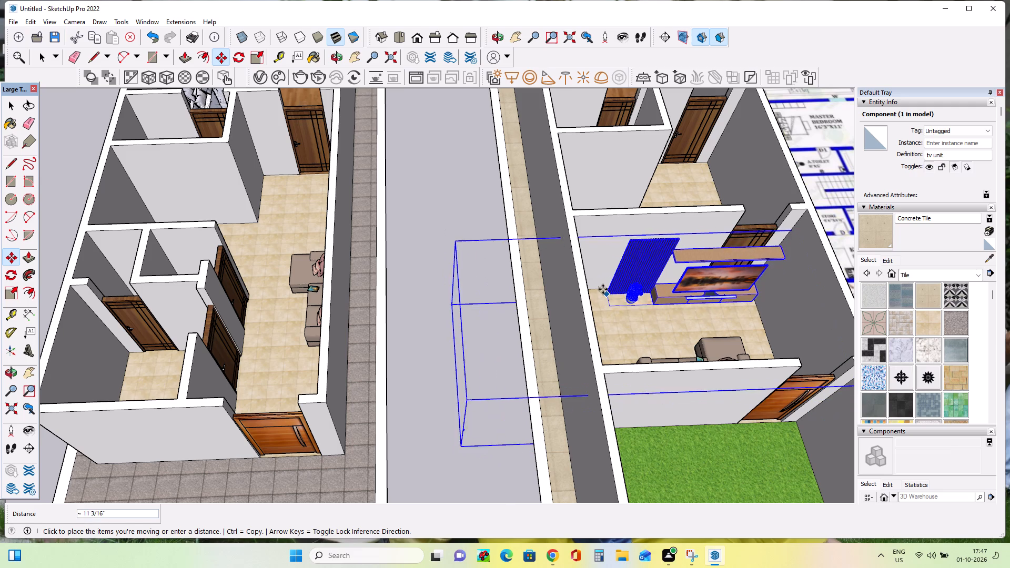
double_click(599, 288)
Slide the TV unit about 2' 2" along the partition wall toward the corner with the long outer wall.
middle_click_drag(631, 311, 622, 308)
middle_click(579, 289)
middle_click_drag(571, 284, 495, 198)
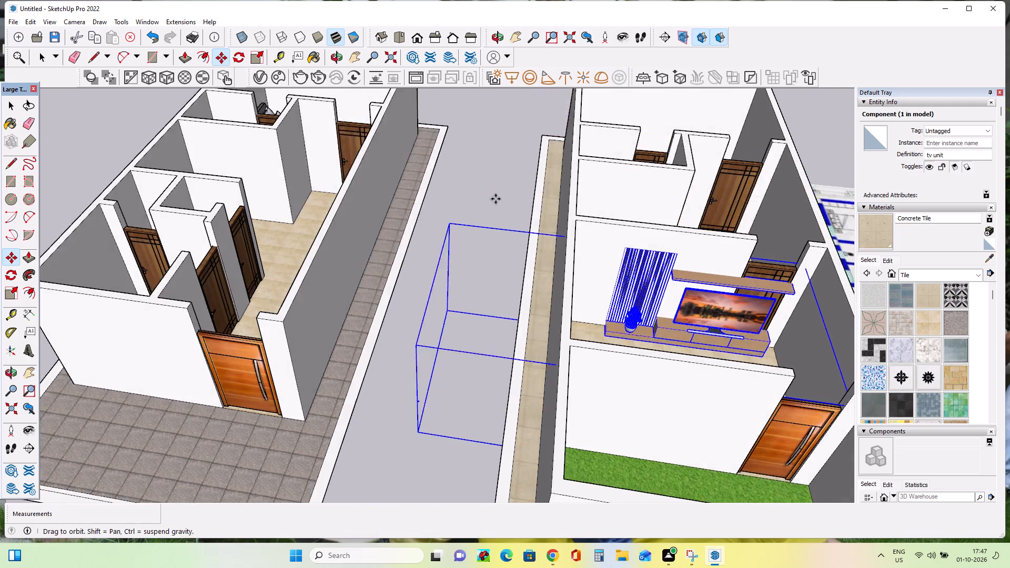
scroll(583, 276, "up", 12)
scroll(604, 368, "up", 1)
middle_click_drag(604, 370, 624, 399)
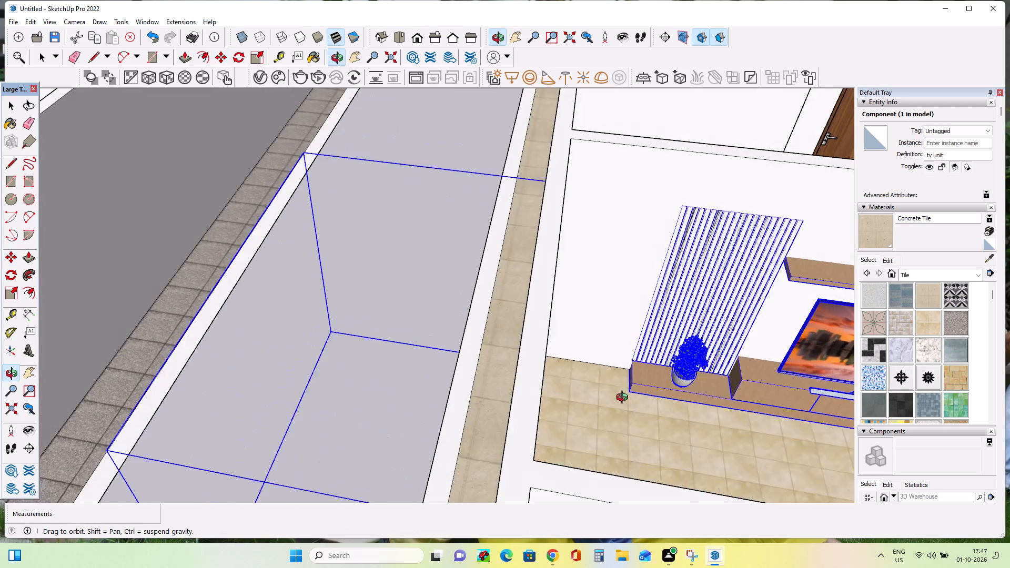
middle_click_drag(624, 399, 625, 401)
left_click(631, 373)
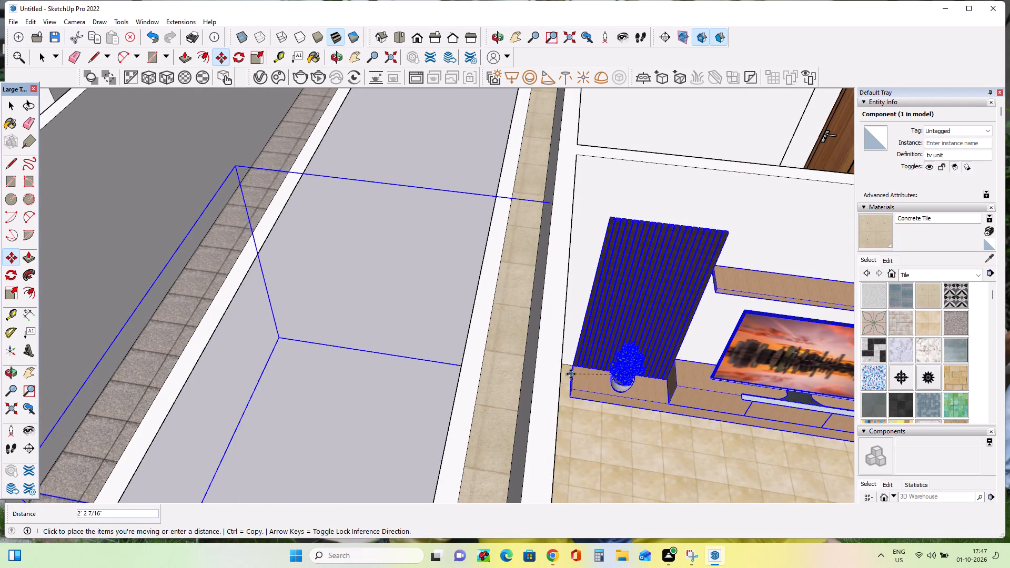
left_click(565, 372)
Shift the TV unit into the corner formed by the partition and the long outer wall, and deselect it.
scroll(581, 380, "down", 12)
middle_click_drag(681, 384, 617, 311)
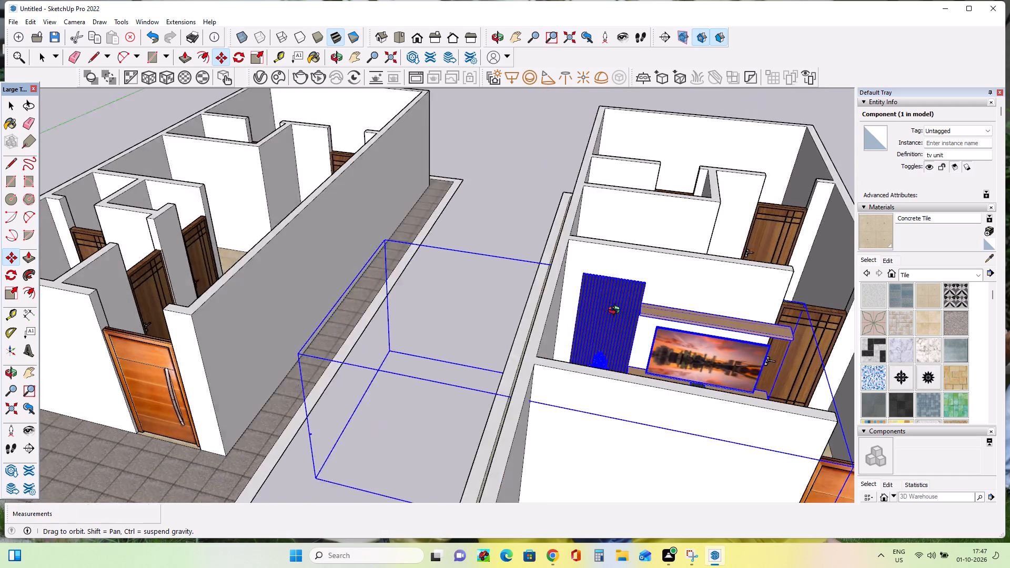
middle_click_drag(617, 311, 521, 339)
scroll(527, 399, "up", 8)
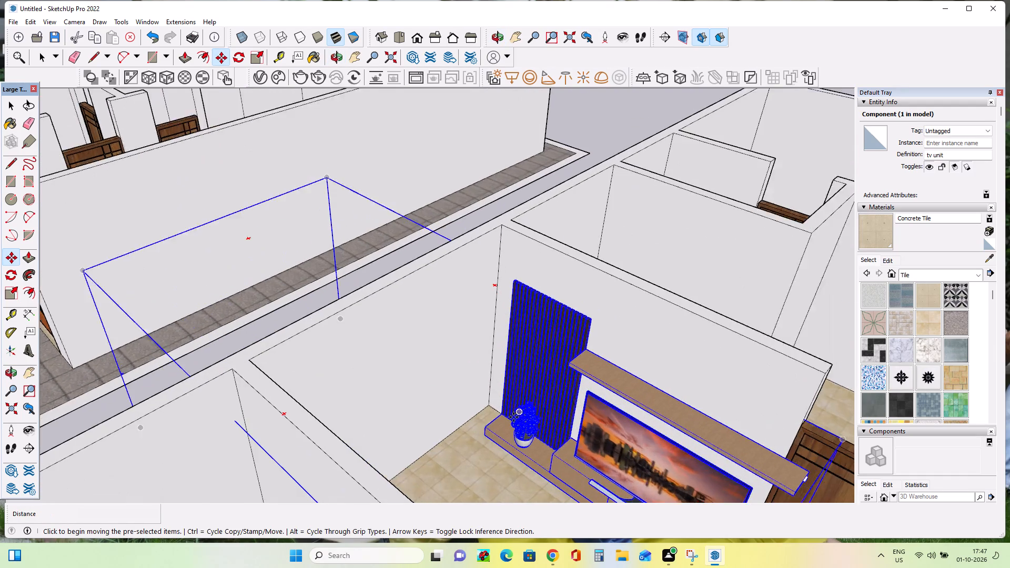
middle_click_drag(464, 450, 480, 468)
left_click(498, 455)
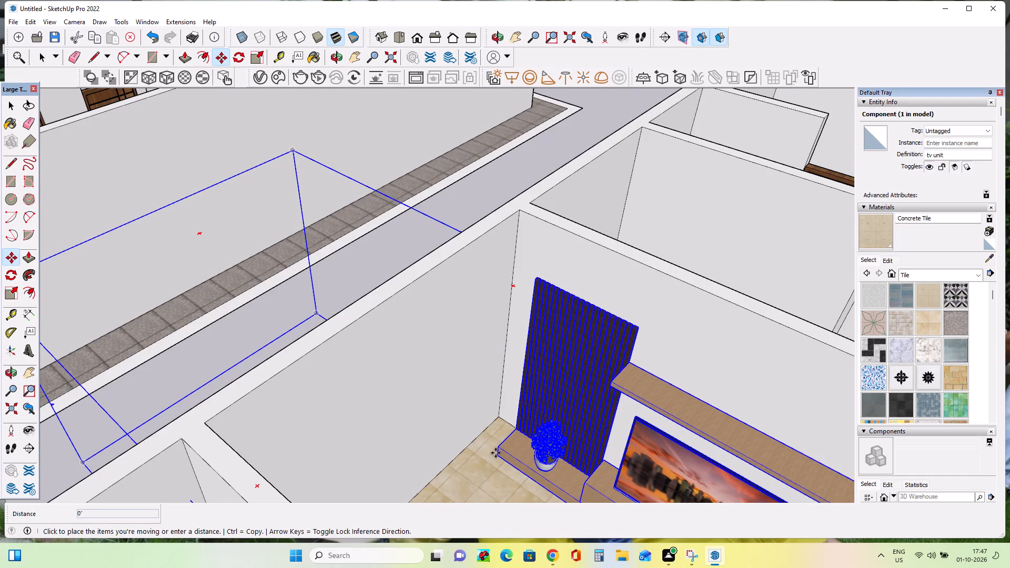
double_click(475, 439)
scroll(451, 445, "down", 8)
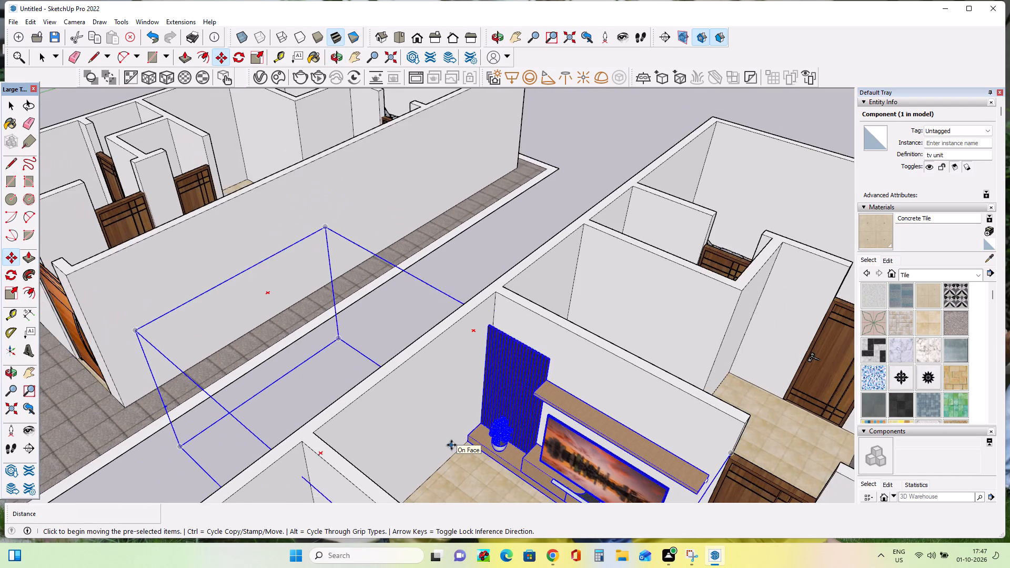
scroll(451, 445, "down", 10)
middle_click_drag(452, 445, 613, 416)
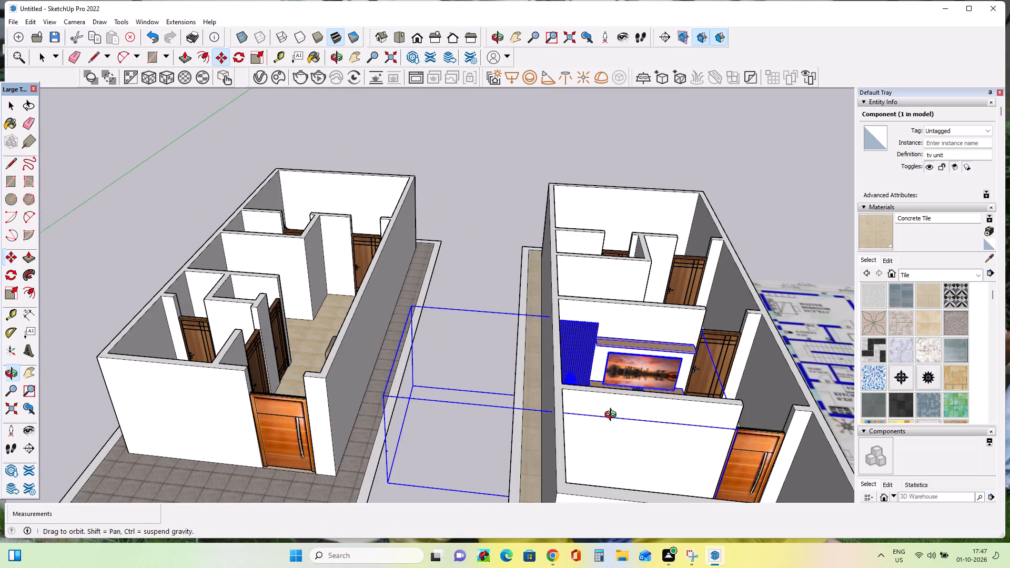
middle_click_drag(613, 416, 203, 441)
middle_click_drag(245, 396, 215, 461)
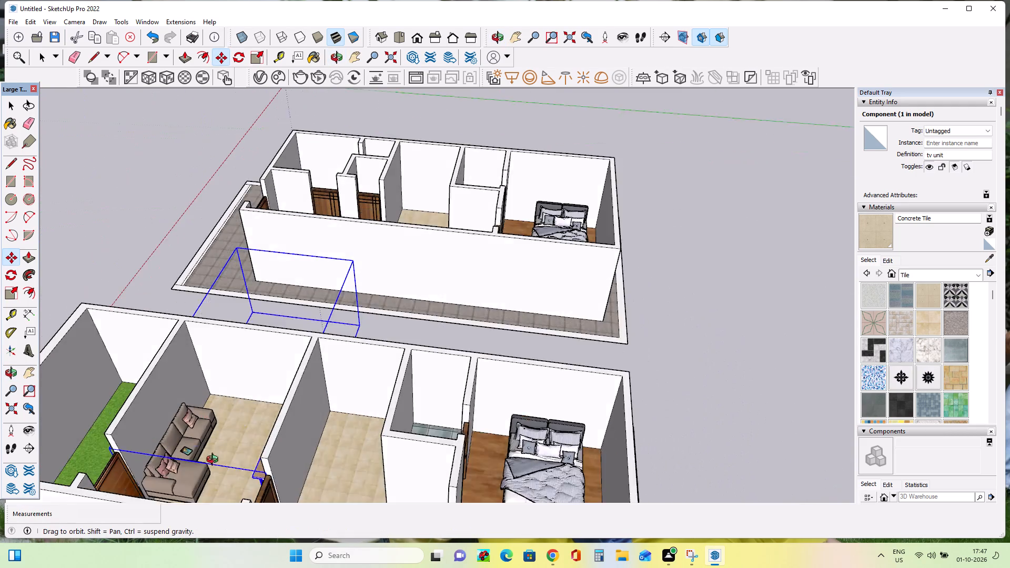
middle_click_drag(215, 461, 194, 484)
left_click(9, 105)
left_click(80, 111)
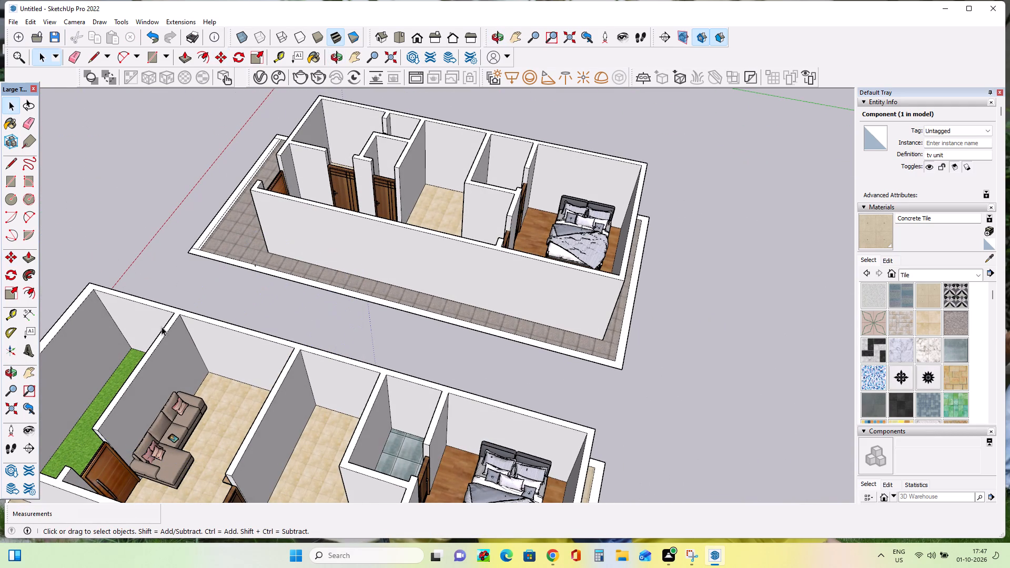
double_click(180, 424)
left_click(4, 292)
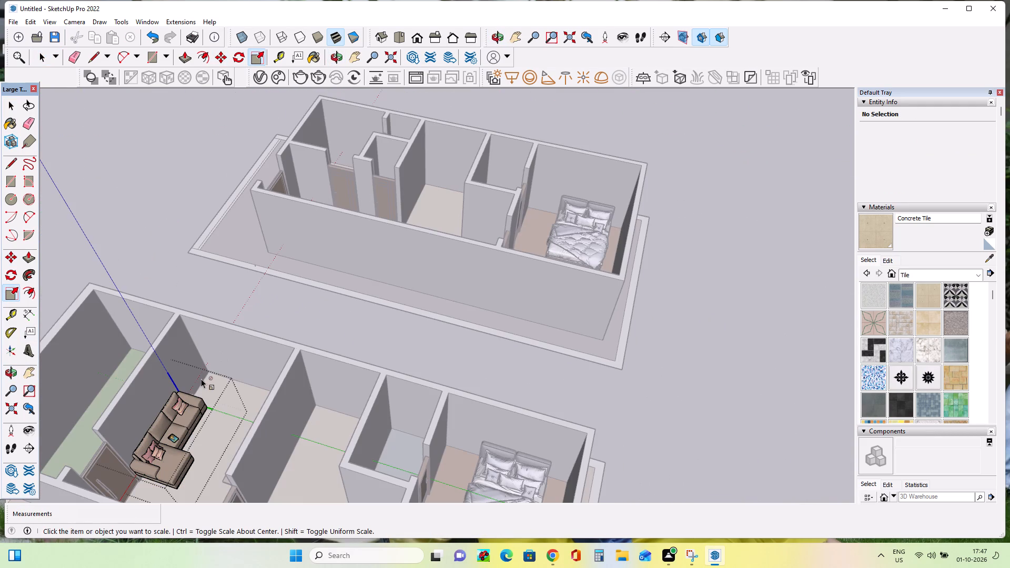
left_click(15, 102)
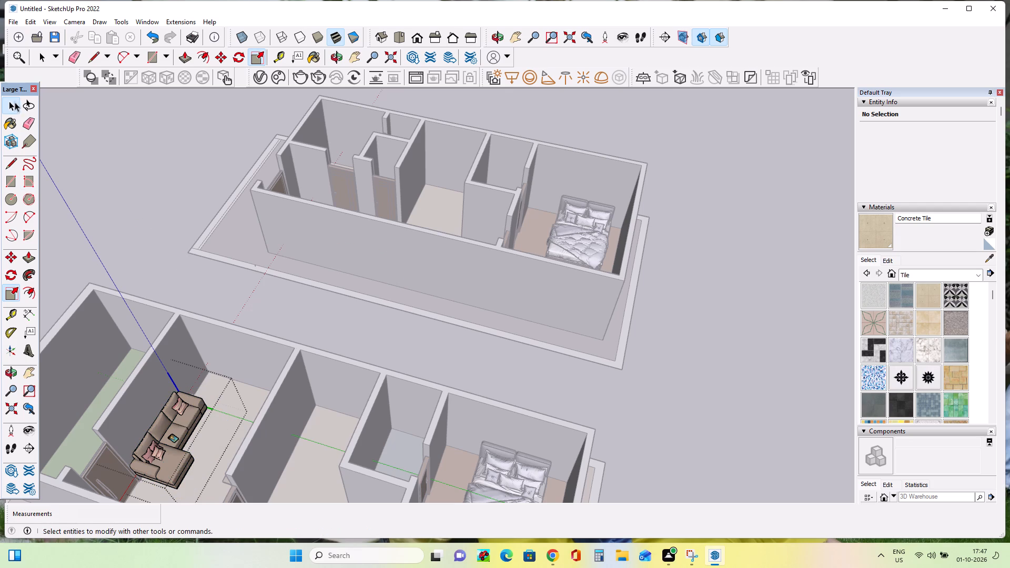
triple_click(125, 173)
Scale the grass-balcony house's sofa by 1.50 along its length, stretch its depth slightly toward the room, and deselect it.
left_click(190, 447)
left_click(184, 424)
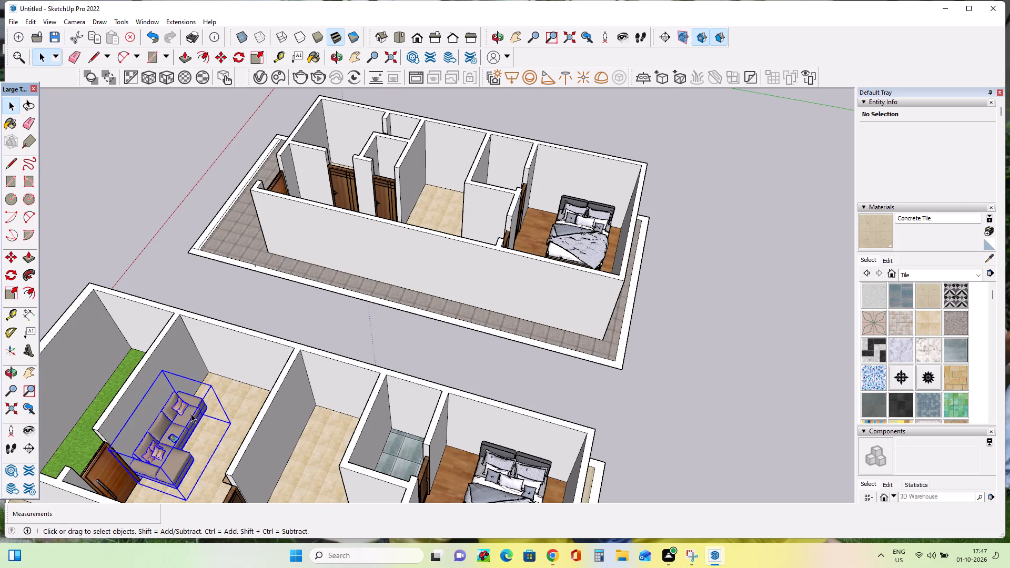
double_click(10, 297)
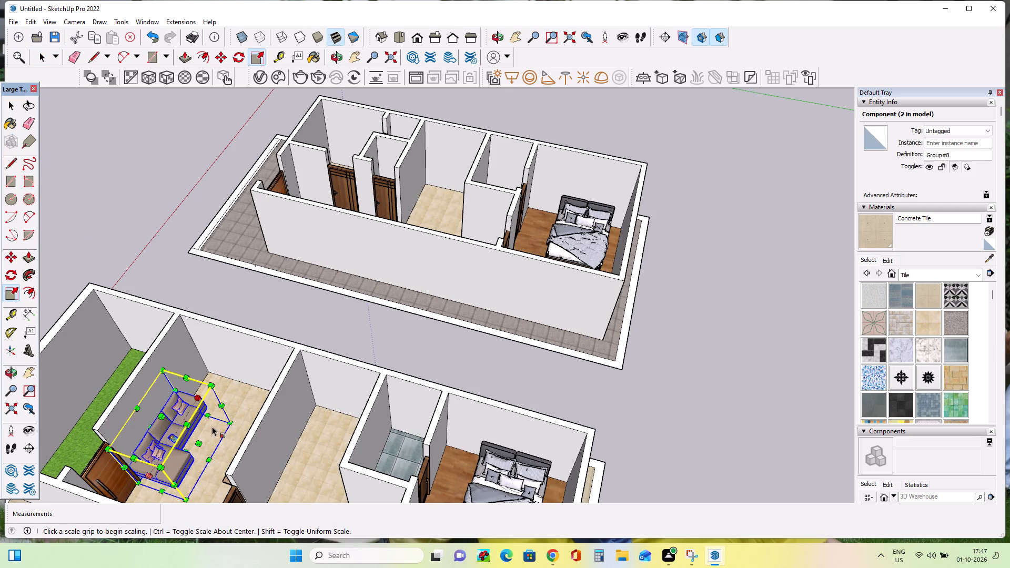
left_click(197, 394)
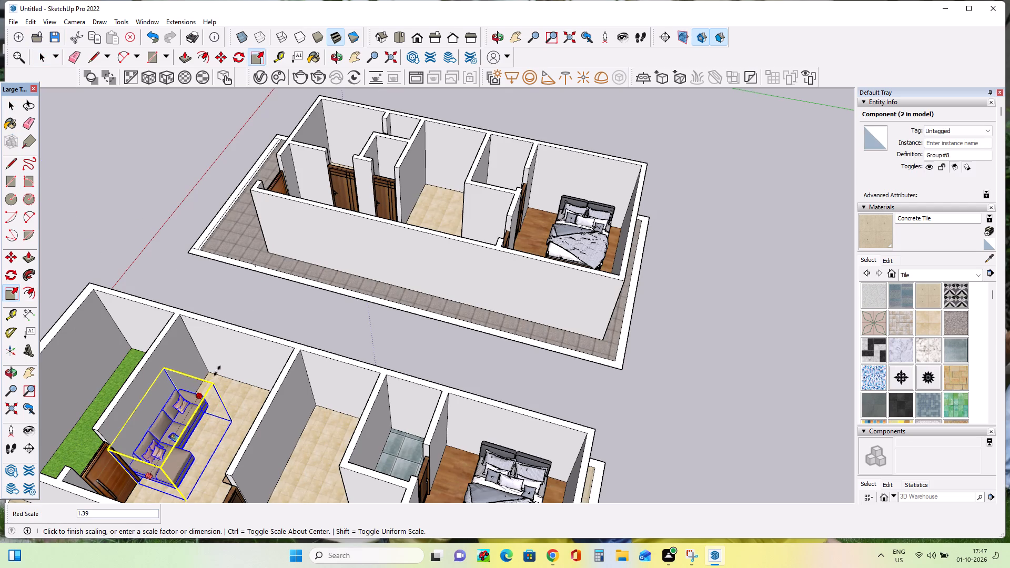
double_click(221, 366)
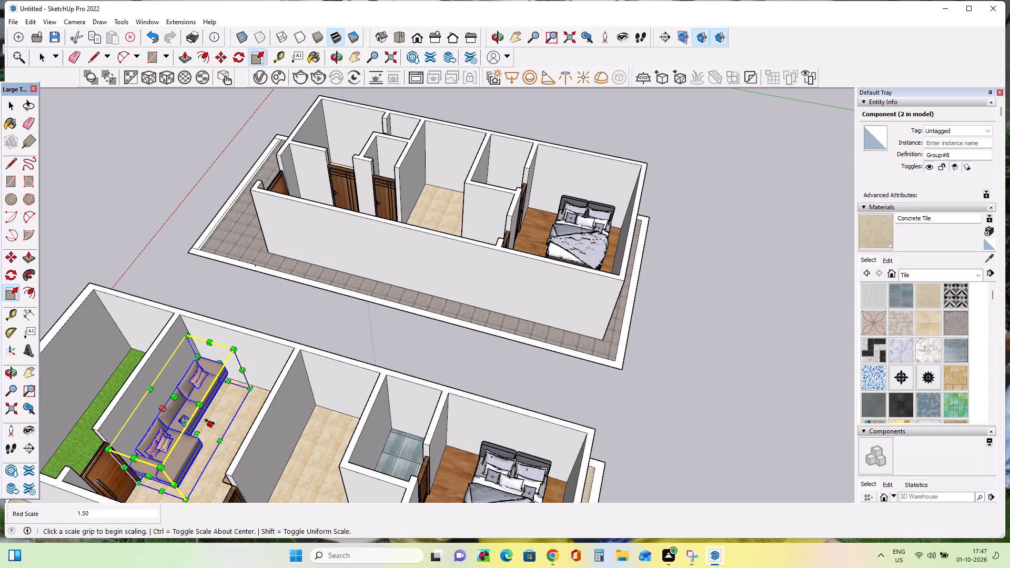
left_click(210, 422)
double_click(227, 431)
middle_click_drag(174, 423, 312, 418)
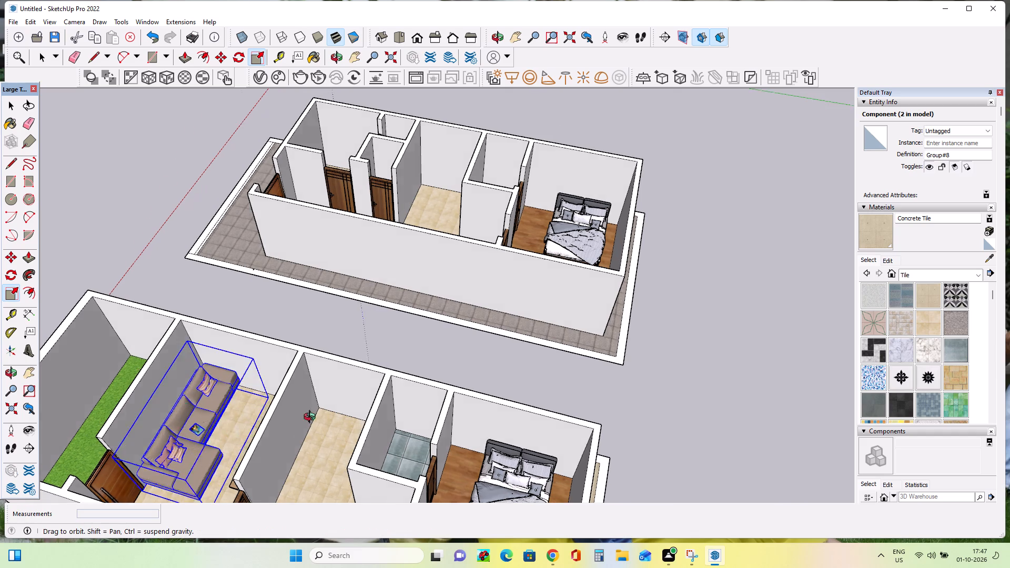
middle_click_drag(312, 418, 498, 310)
middle_click_drag(370, 389, 592, 493)
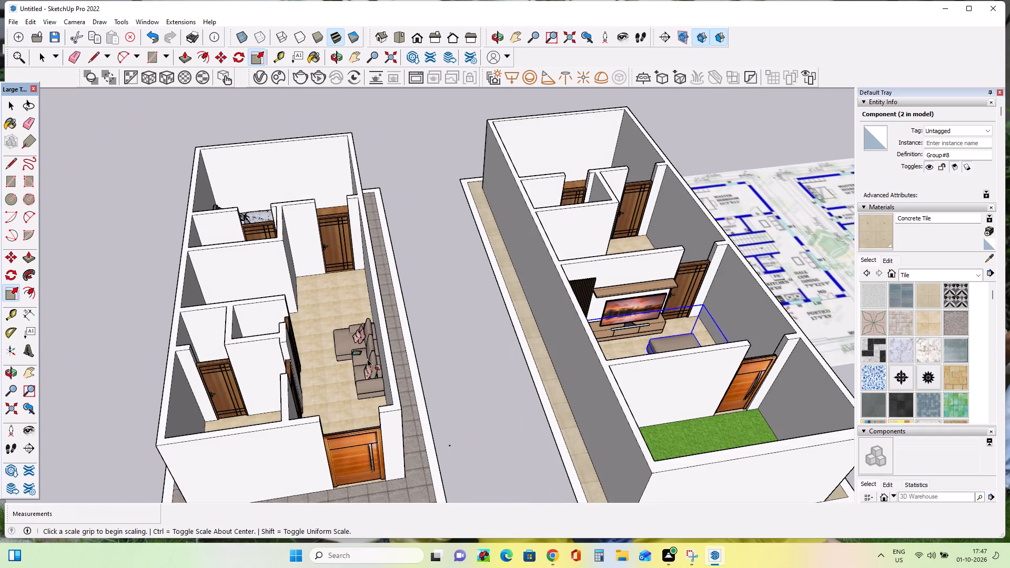
left_click(11, 108)
left_click(113, 190)
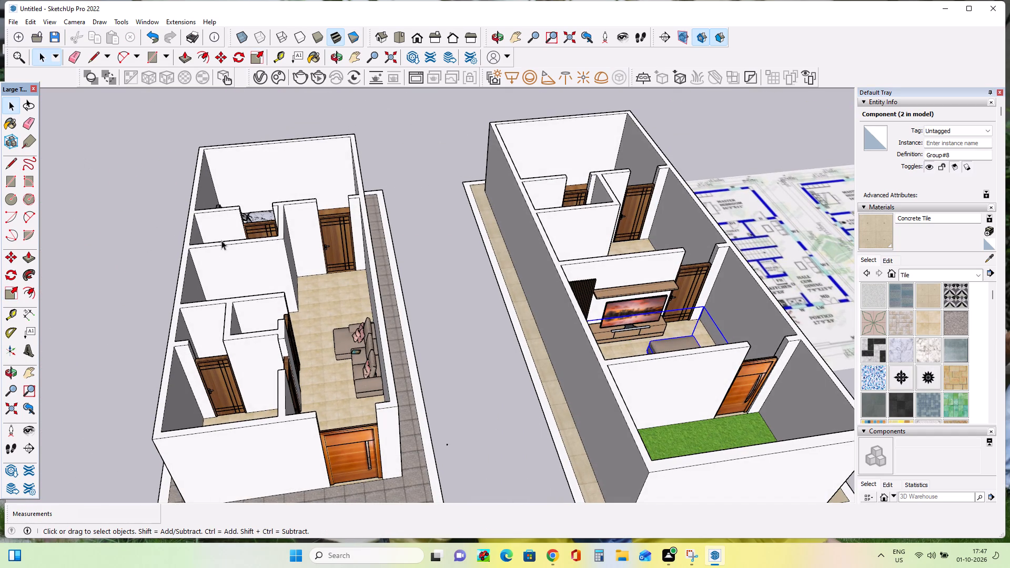
Import the dining_set model from Downloads.
scroll(53, 268, "down", 11)
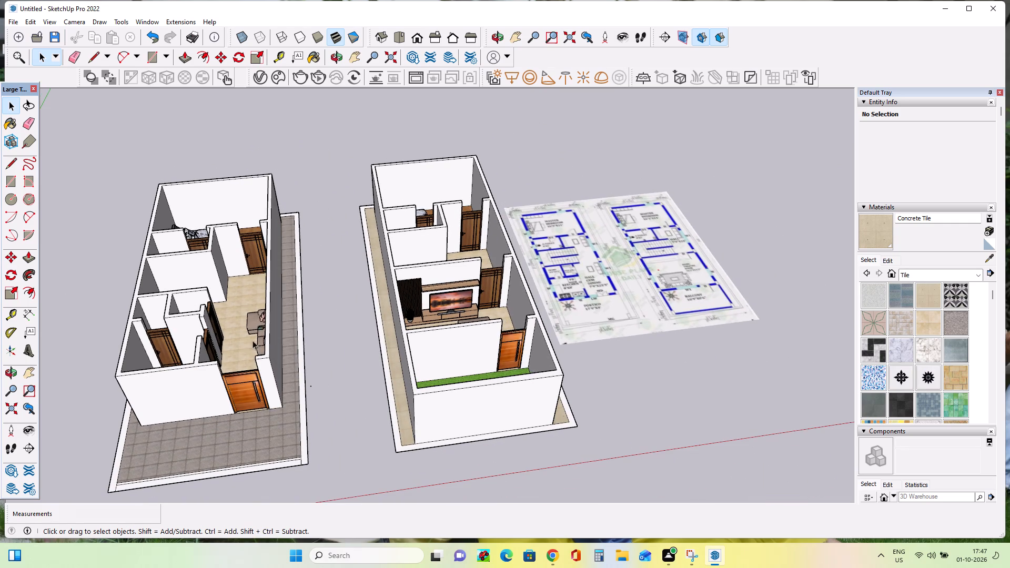
middle_click_drag(355, 305, 392, 418)
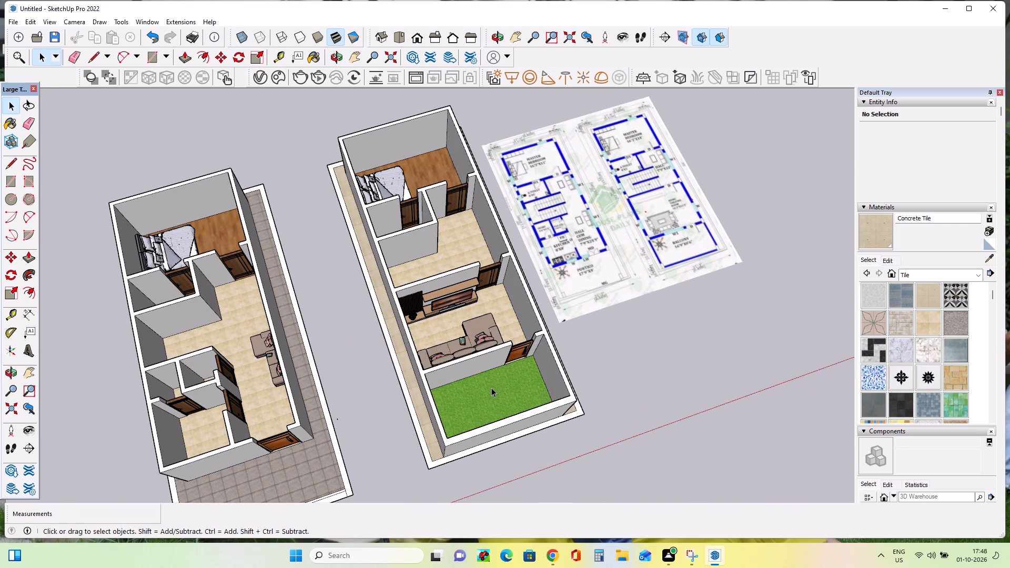
left_click(14, 23)
left_click(103, 201)
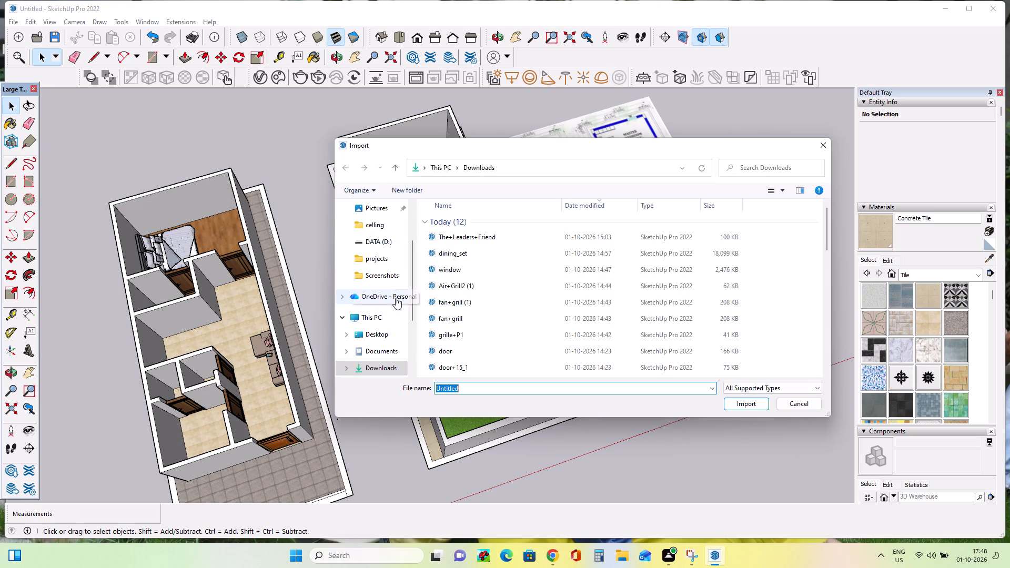
left_click(468, 253)
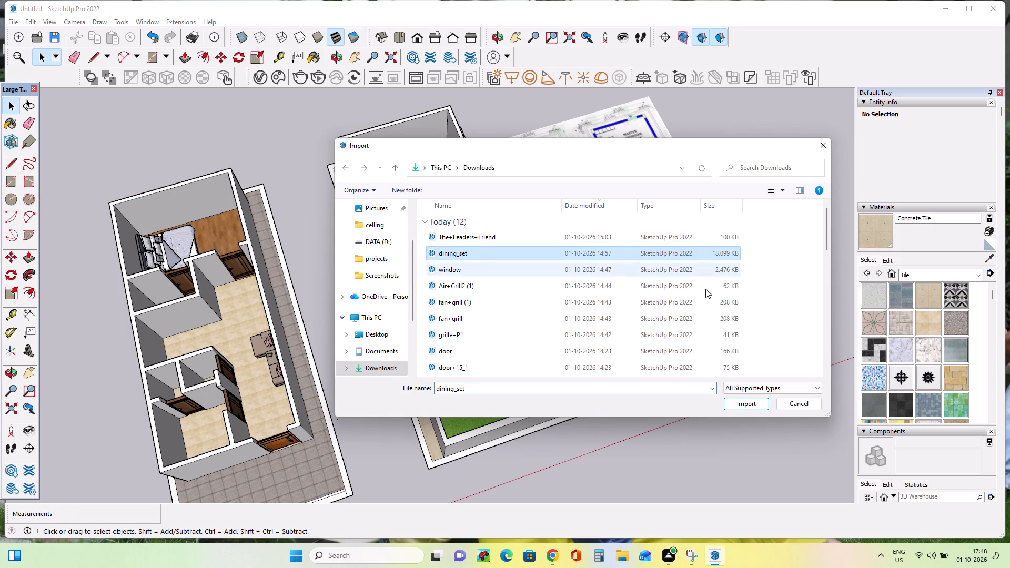
left_click(749, 410)
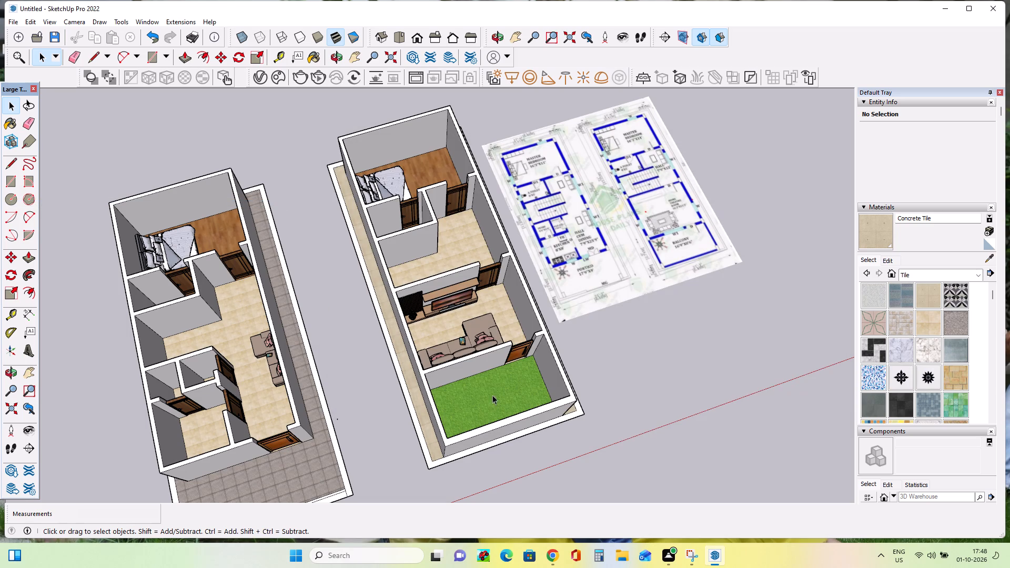
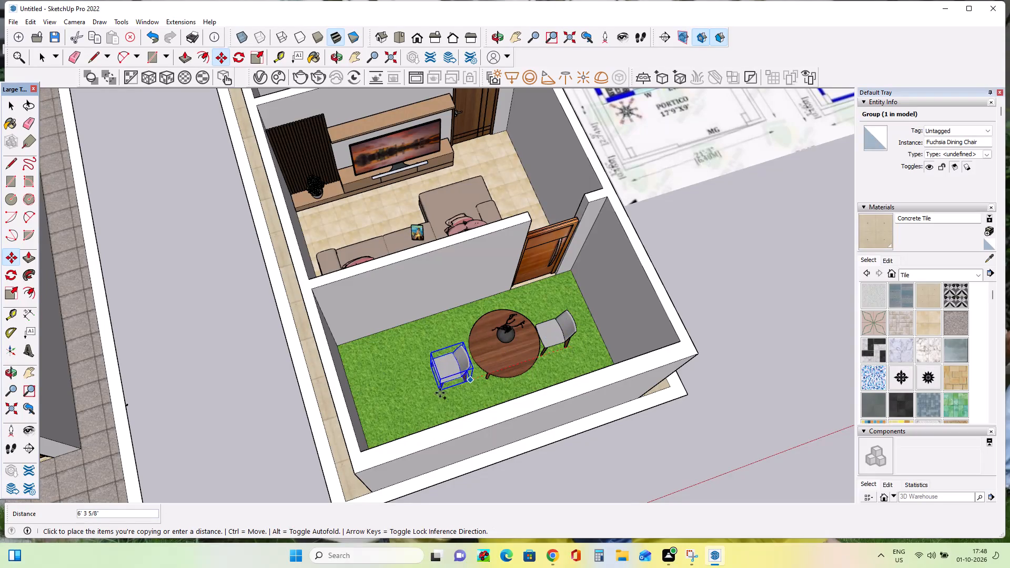
Place a copy of the grey dining chair on the balcony grass across the round table, about 8' 3" from the original.
left_click(439, 393)
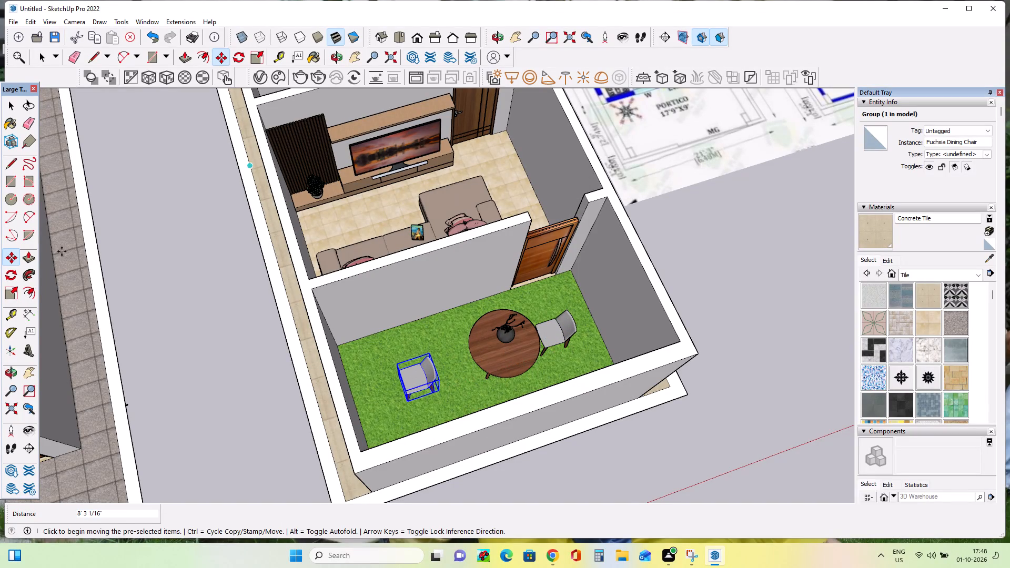
Rotate the copied dining chair about 177° on the floor plane so it faces the round table.
left_click(6, 279)
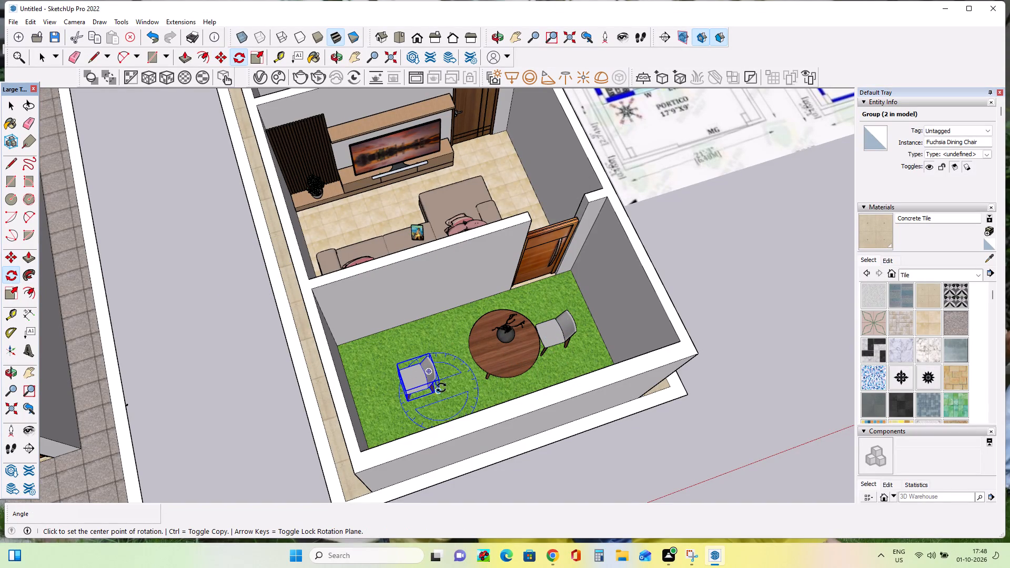
left_click(456, 394)
left_click(403, 411)
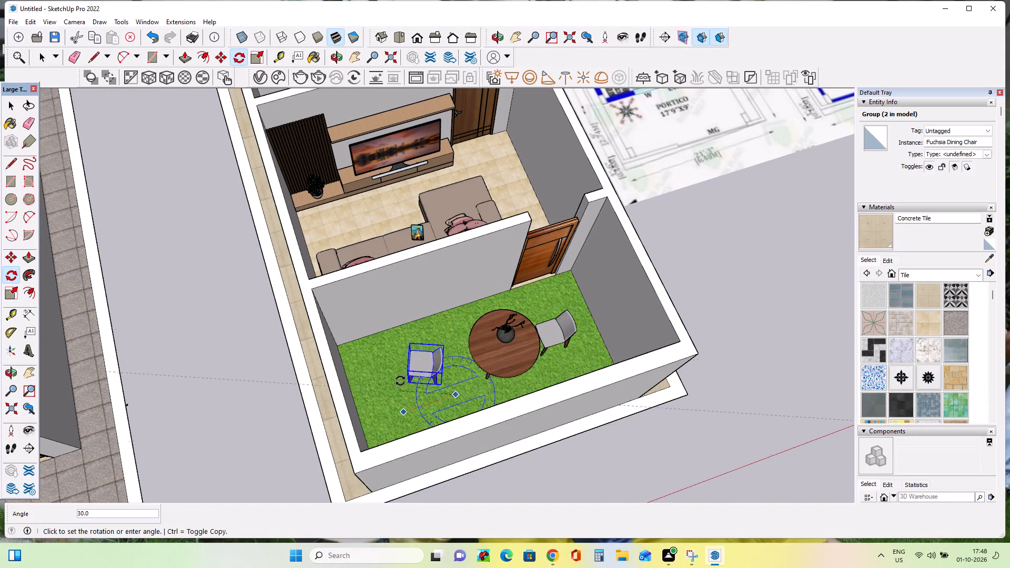
left_click(520, 361)
Move the copied chair about 3' 11" across the grass to the side of the table opposite the original chair.
middle_click_drag(418, 403, 521, 450)
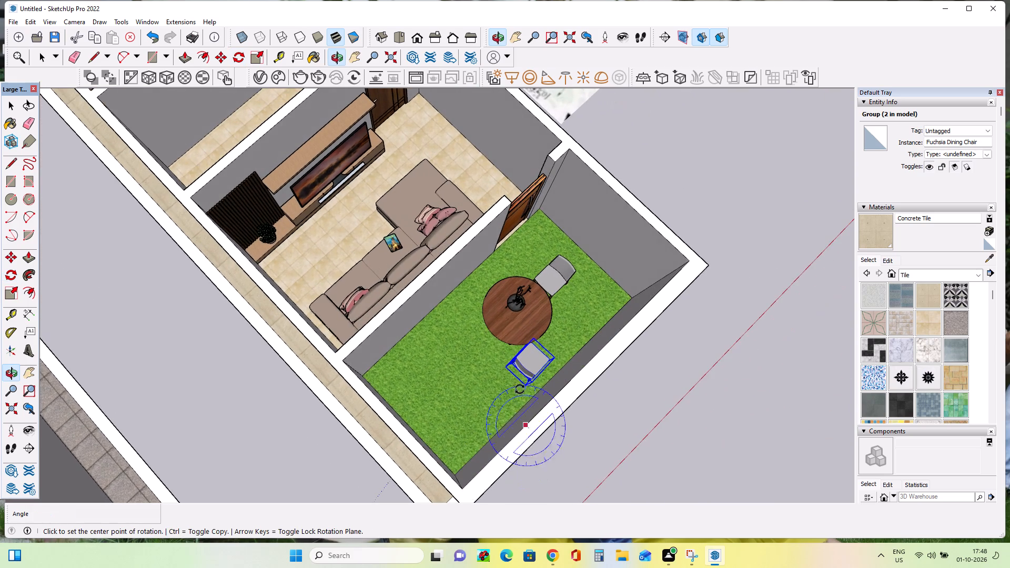
scroll(506, 377, "up", 4)
left_click(12, 261)
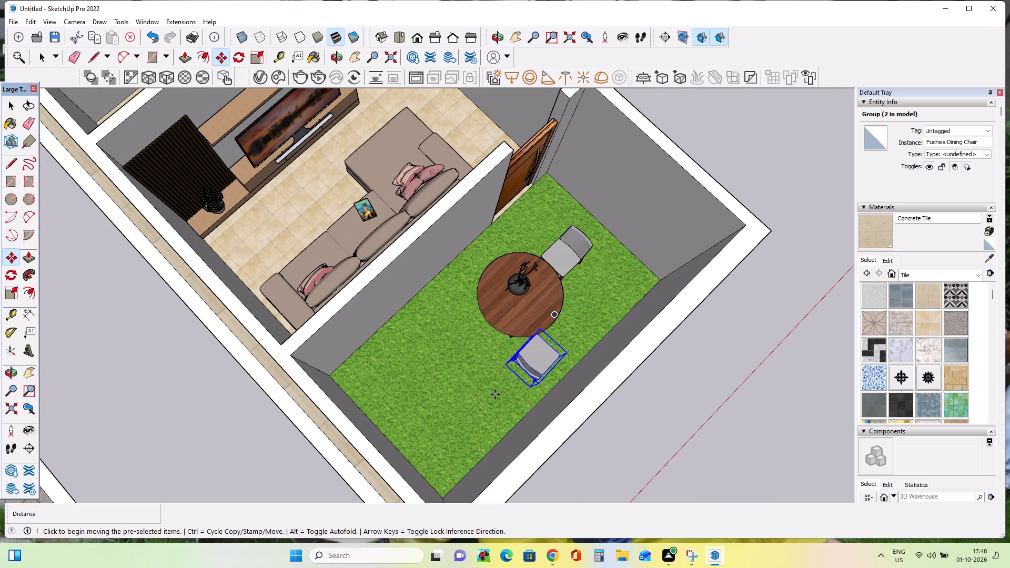
left_click(504, 364)
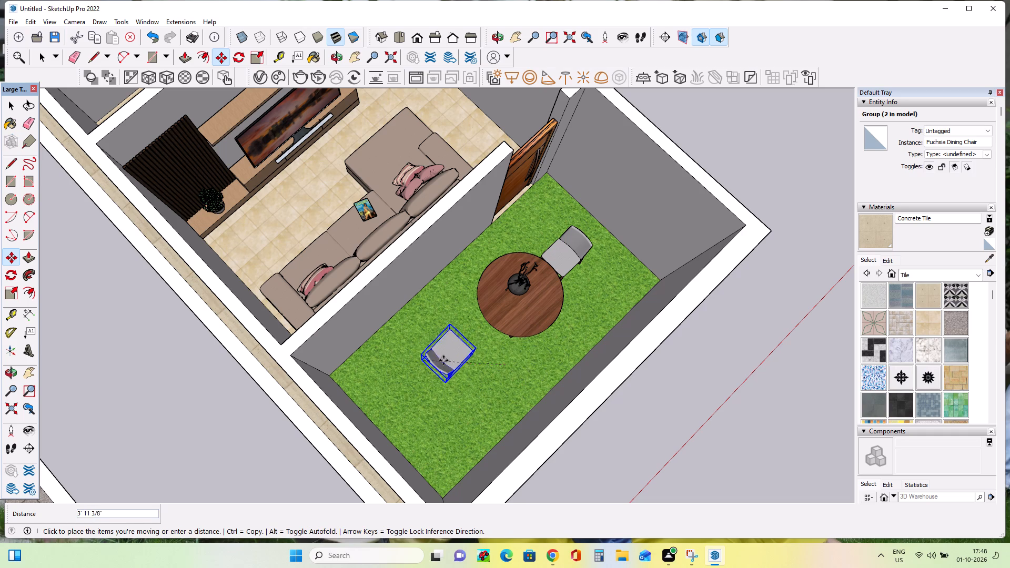
left_click(444, 360)
Nudge the copied chair about 9" closer to the round table, in line with the other chair, and deselect it.
middle_click_drag(492, 402, 407, 351)
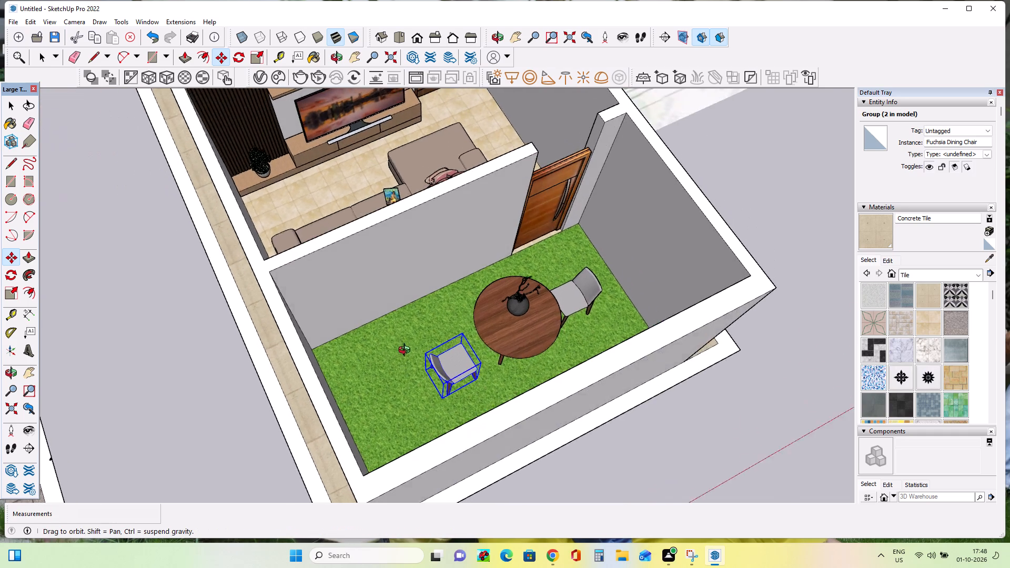
middle_click_drag(407, 351, 365, 351)
left_click(462, 388)
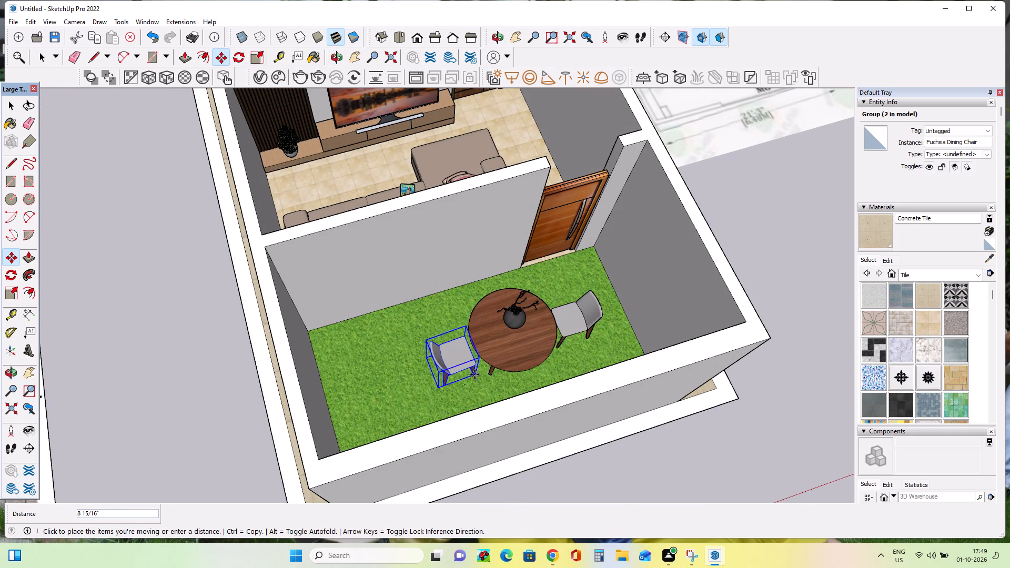
double_click(474, 374)
middle_click_drag(471, 367, 304, 358)
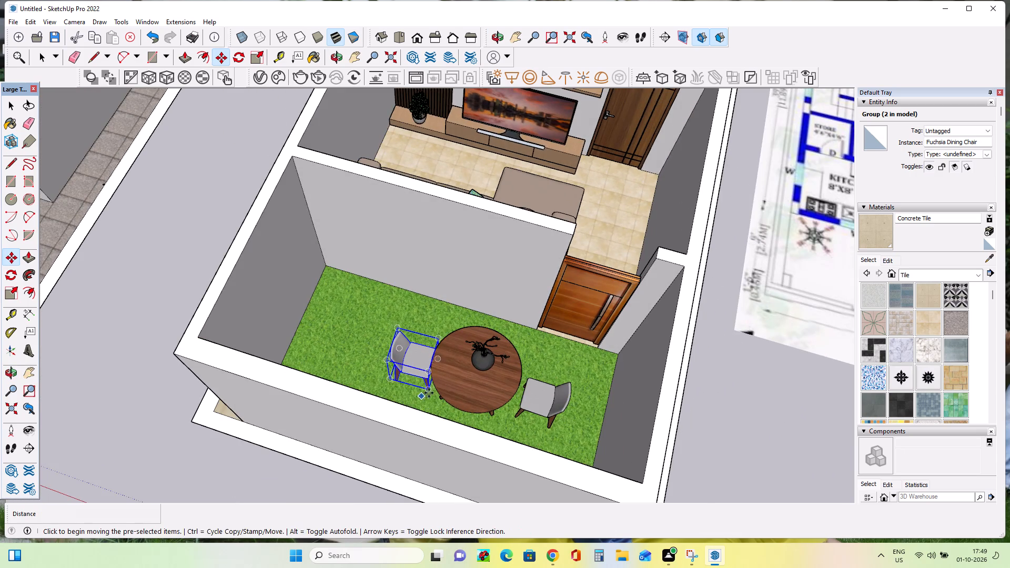
middle_click_drag(431, 393, 508, 409)
left_click(13, 104)
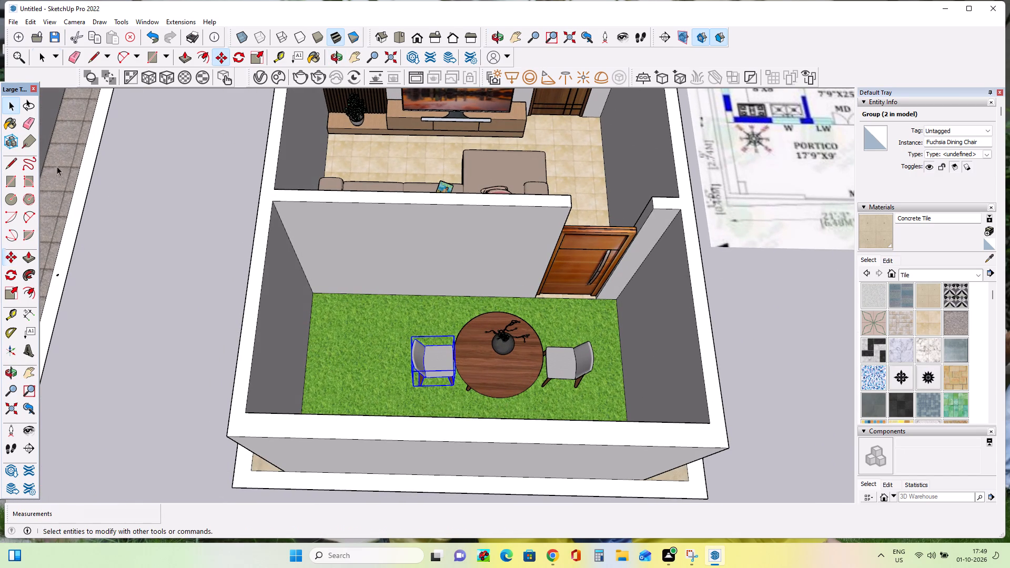
left_click(112, 218)
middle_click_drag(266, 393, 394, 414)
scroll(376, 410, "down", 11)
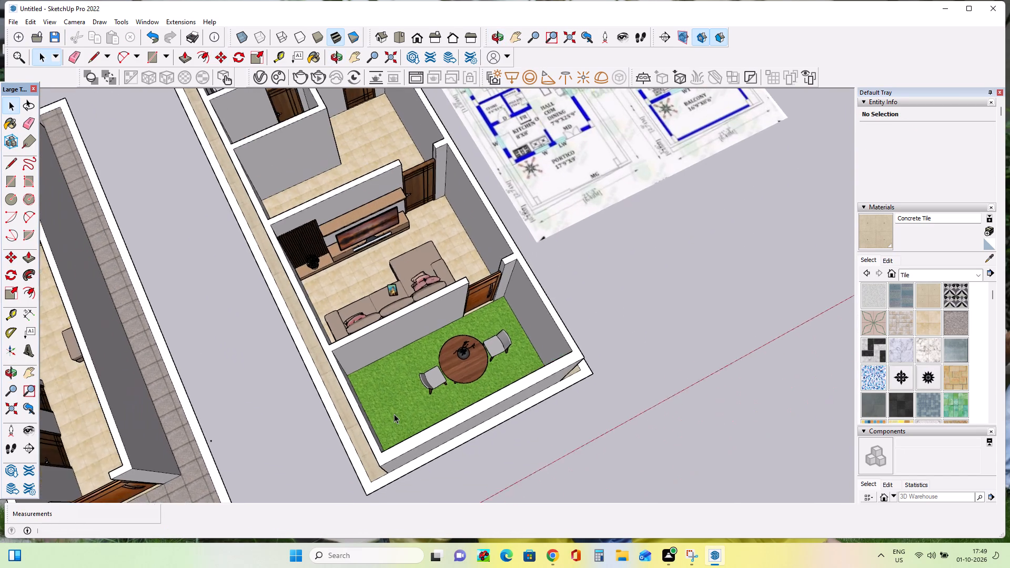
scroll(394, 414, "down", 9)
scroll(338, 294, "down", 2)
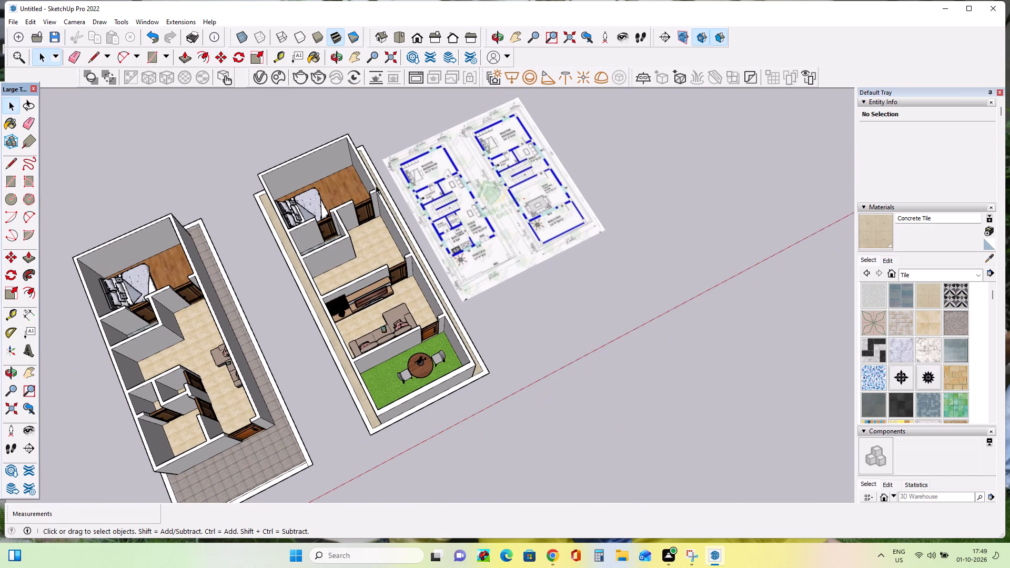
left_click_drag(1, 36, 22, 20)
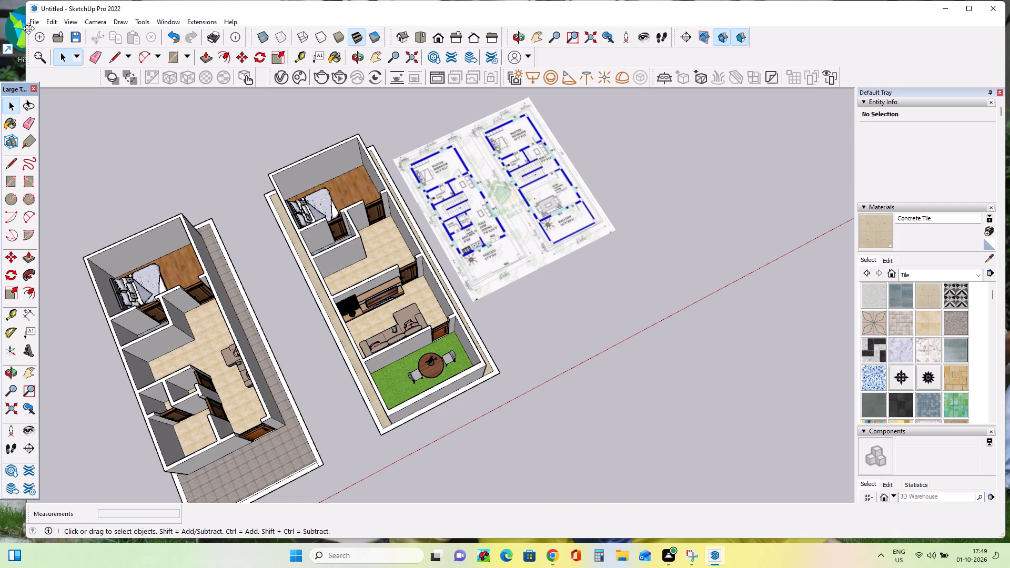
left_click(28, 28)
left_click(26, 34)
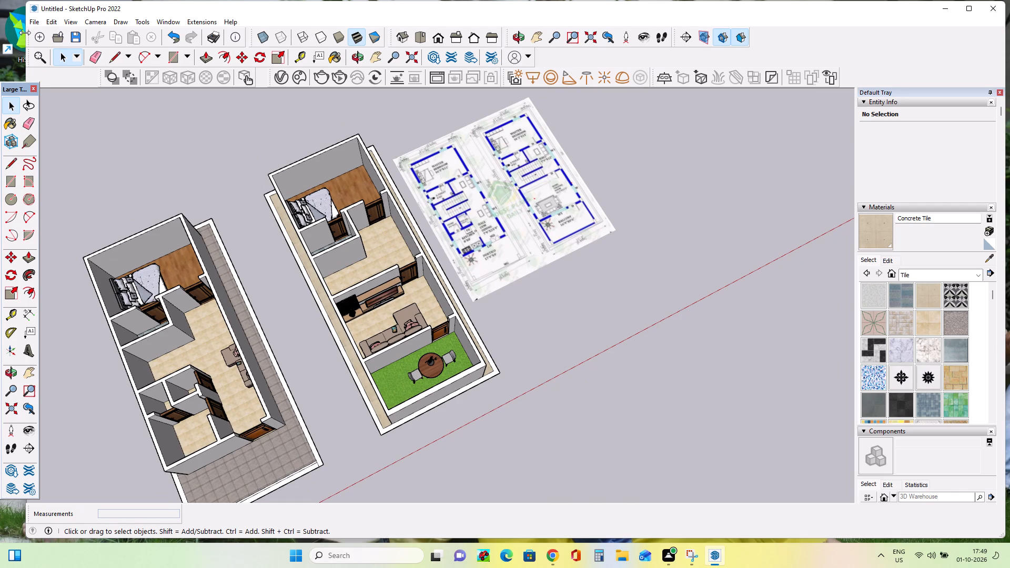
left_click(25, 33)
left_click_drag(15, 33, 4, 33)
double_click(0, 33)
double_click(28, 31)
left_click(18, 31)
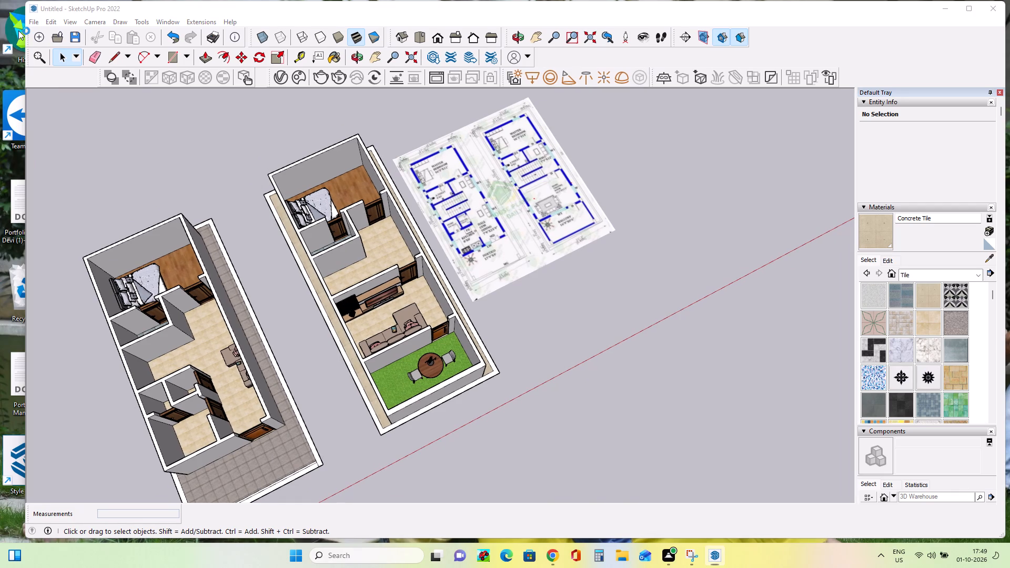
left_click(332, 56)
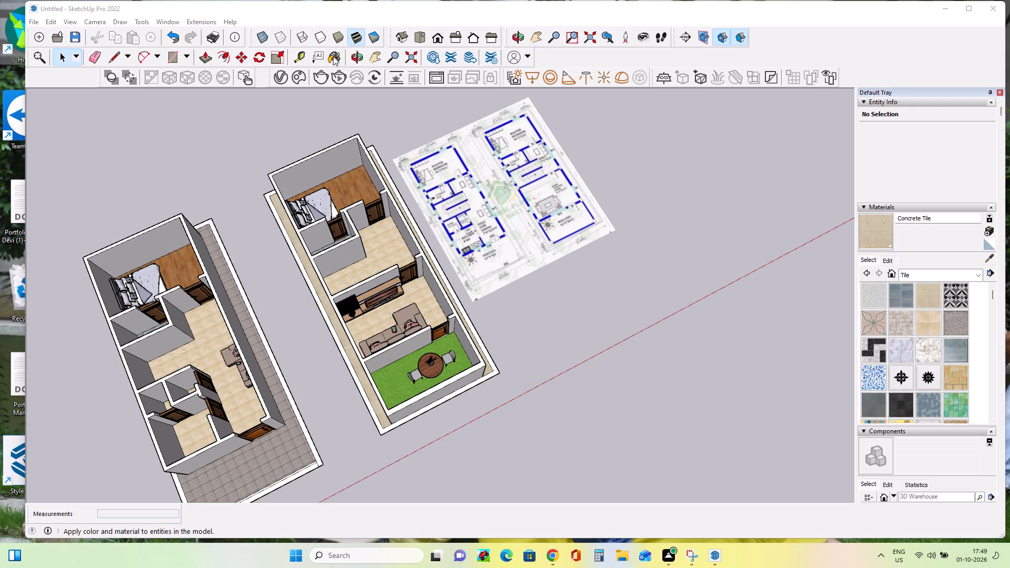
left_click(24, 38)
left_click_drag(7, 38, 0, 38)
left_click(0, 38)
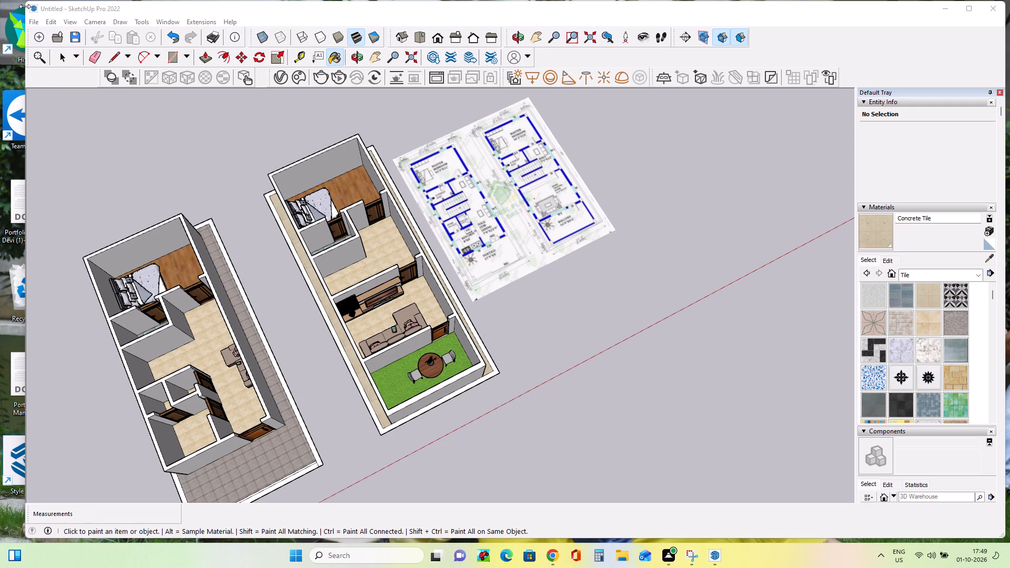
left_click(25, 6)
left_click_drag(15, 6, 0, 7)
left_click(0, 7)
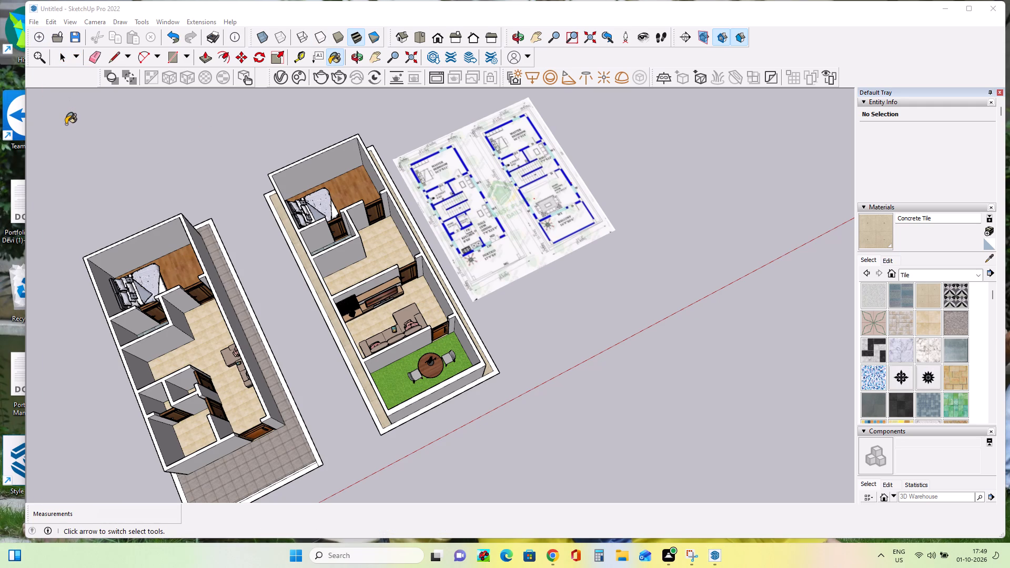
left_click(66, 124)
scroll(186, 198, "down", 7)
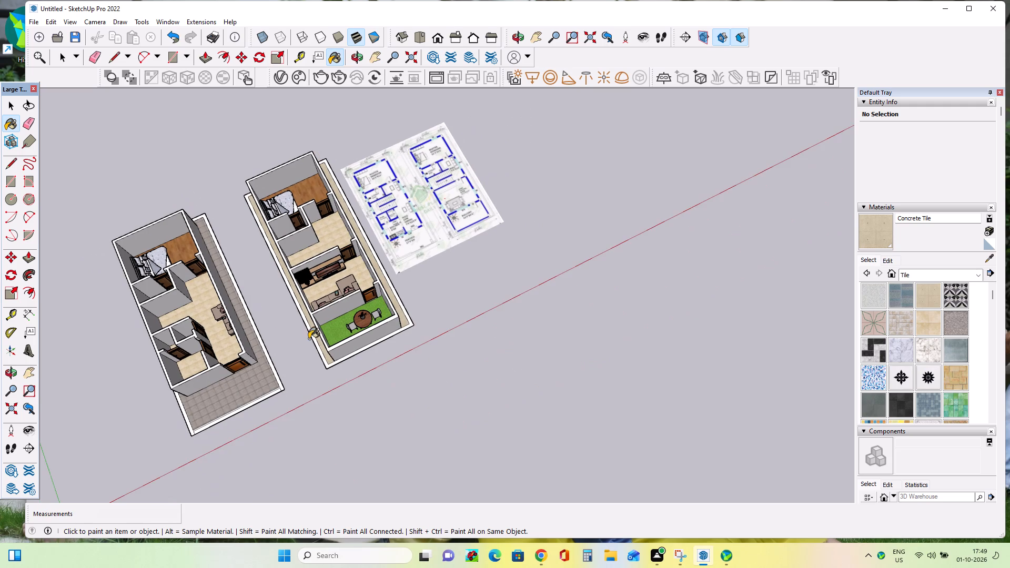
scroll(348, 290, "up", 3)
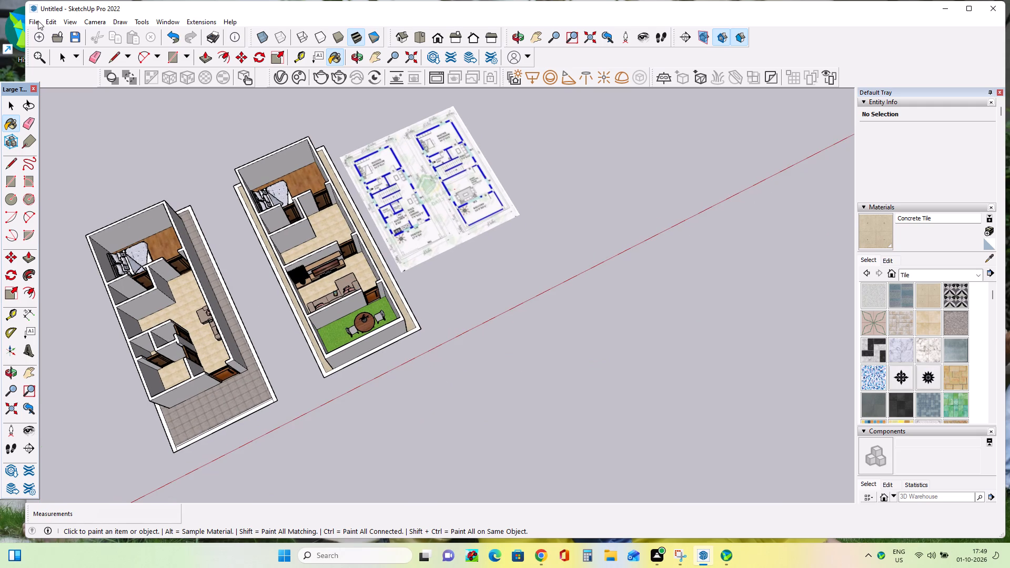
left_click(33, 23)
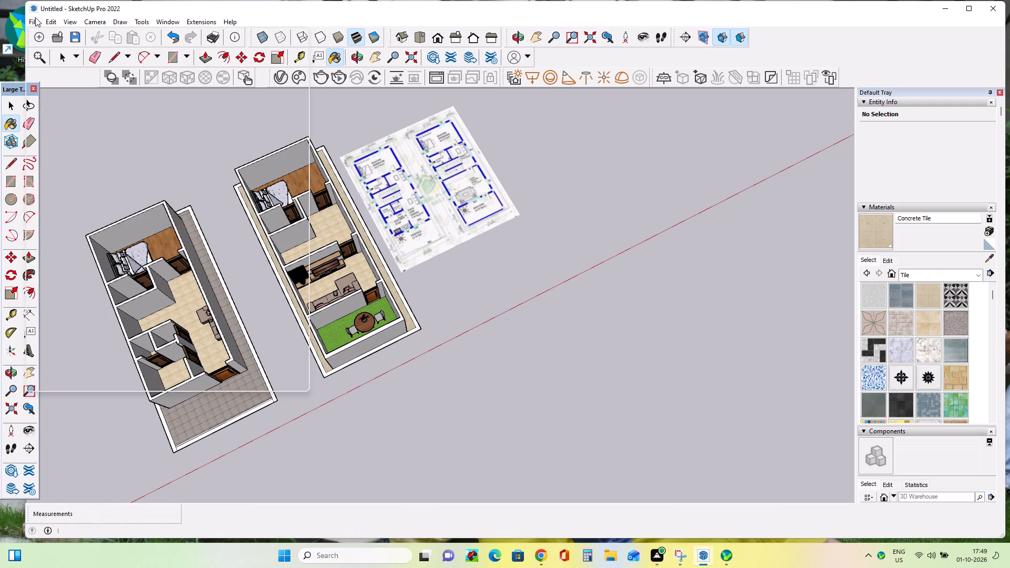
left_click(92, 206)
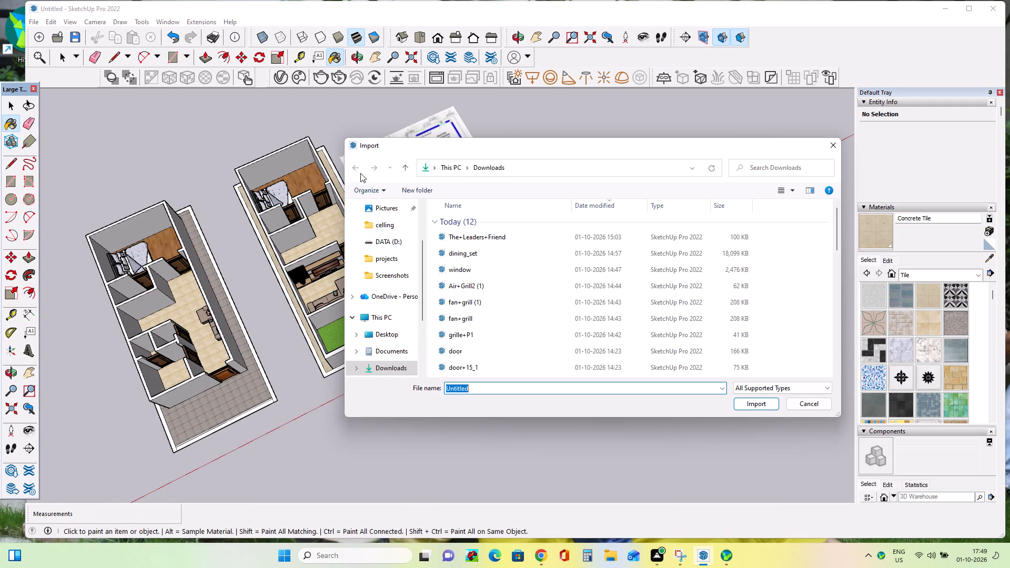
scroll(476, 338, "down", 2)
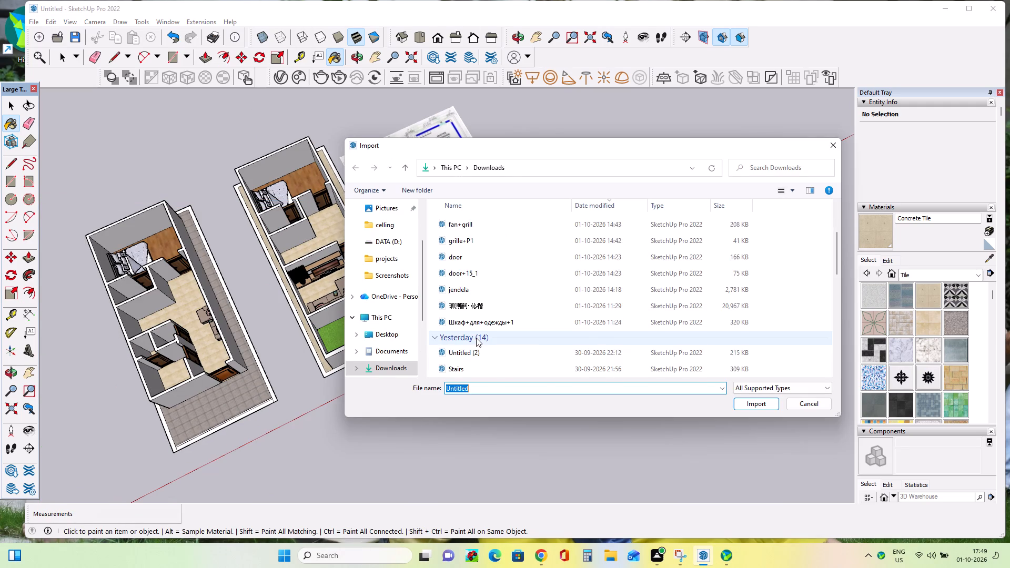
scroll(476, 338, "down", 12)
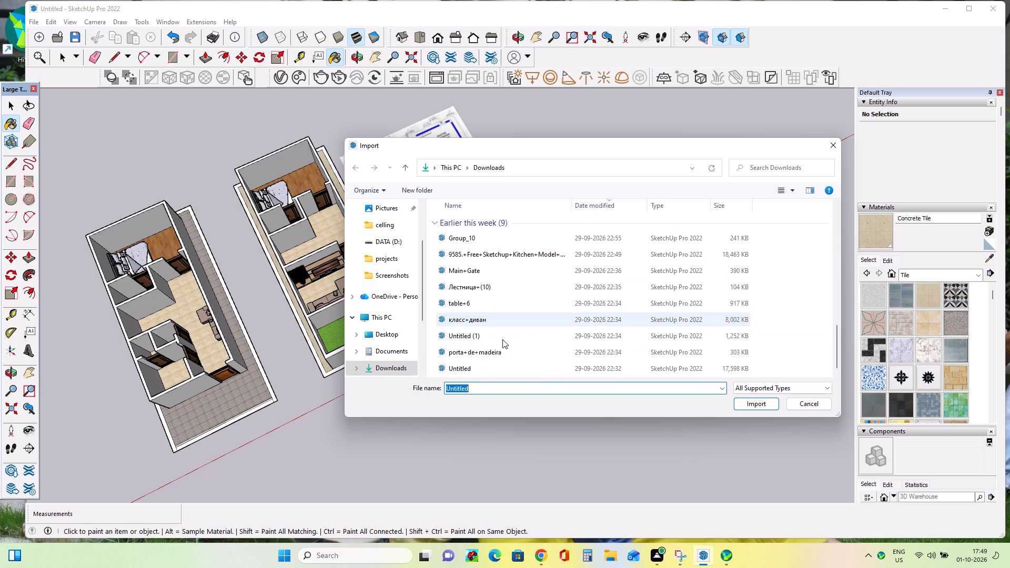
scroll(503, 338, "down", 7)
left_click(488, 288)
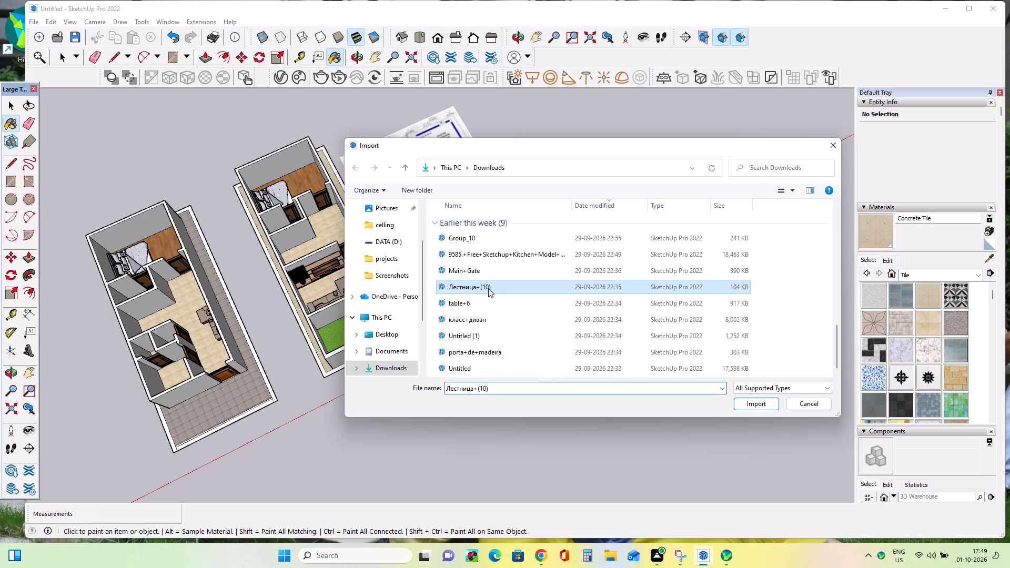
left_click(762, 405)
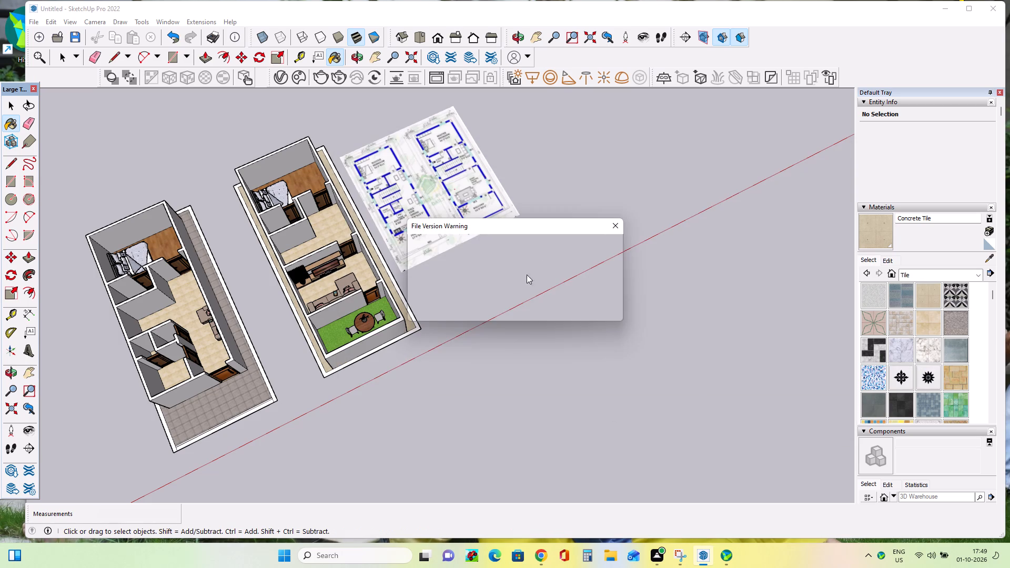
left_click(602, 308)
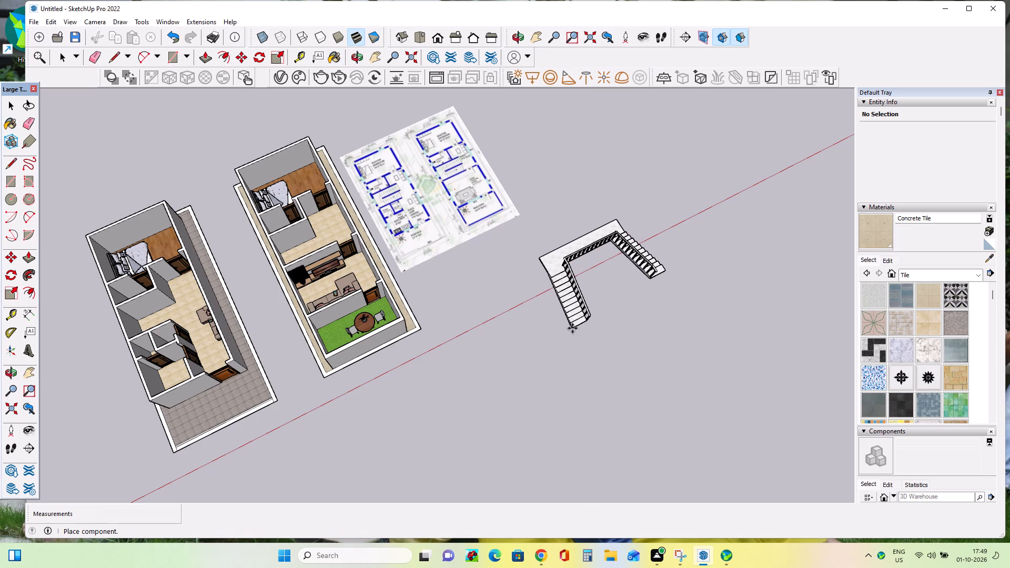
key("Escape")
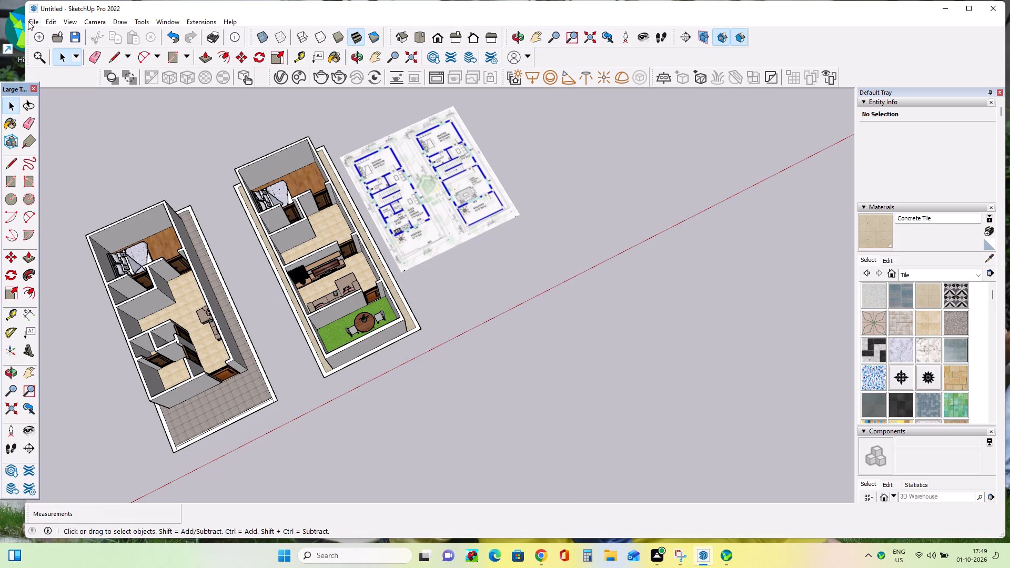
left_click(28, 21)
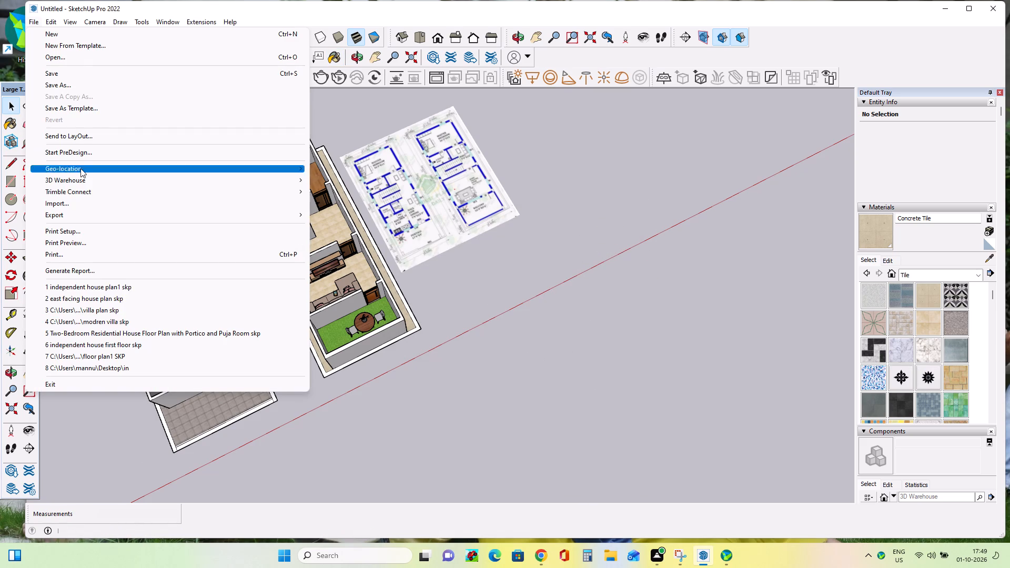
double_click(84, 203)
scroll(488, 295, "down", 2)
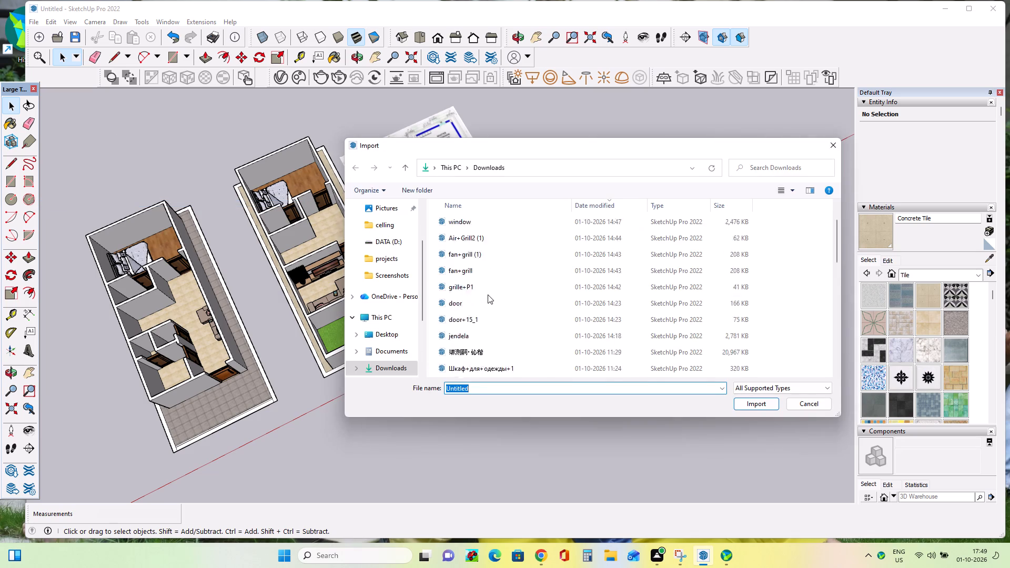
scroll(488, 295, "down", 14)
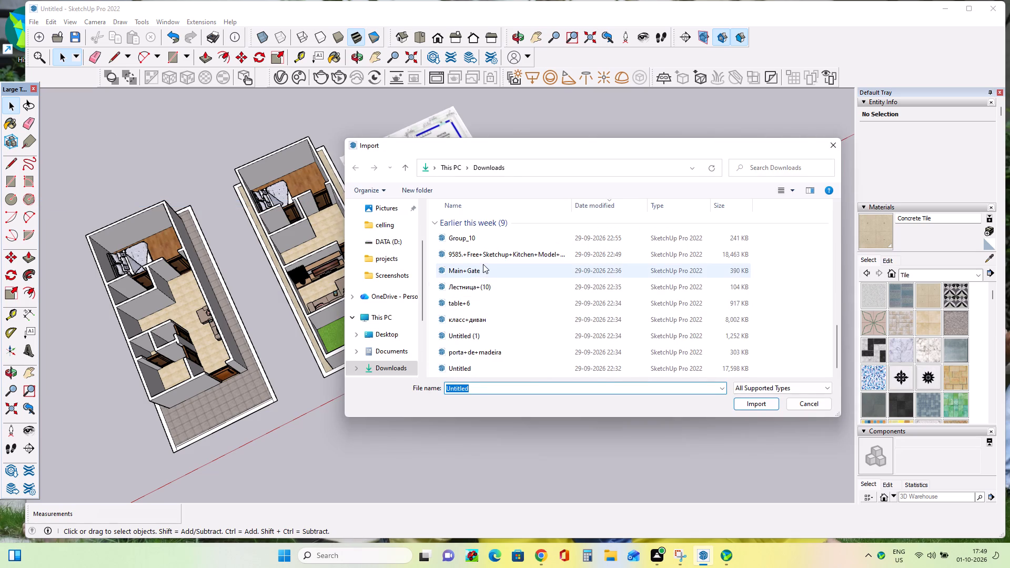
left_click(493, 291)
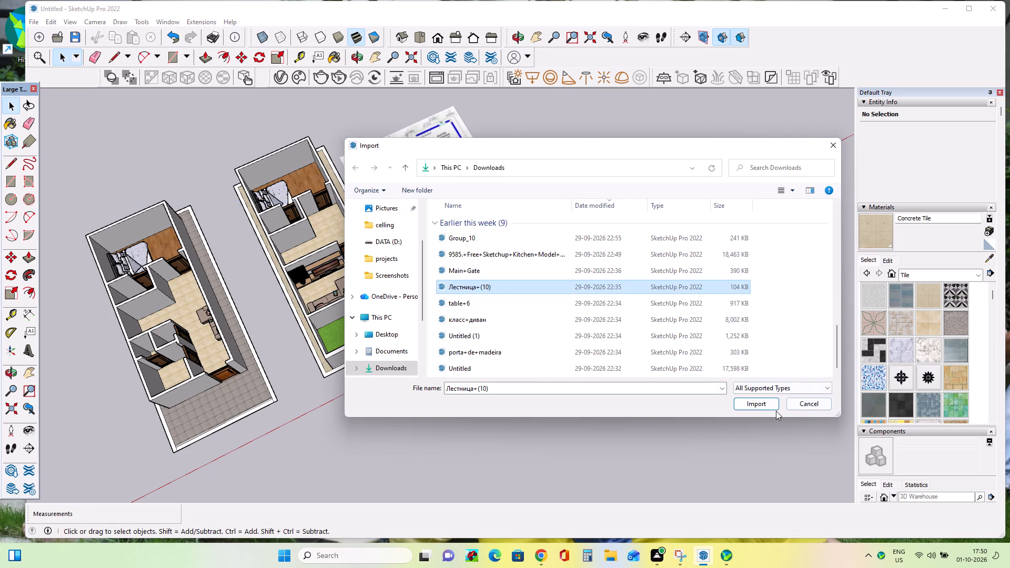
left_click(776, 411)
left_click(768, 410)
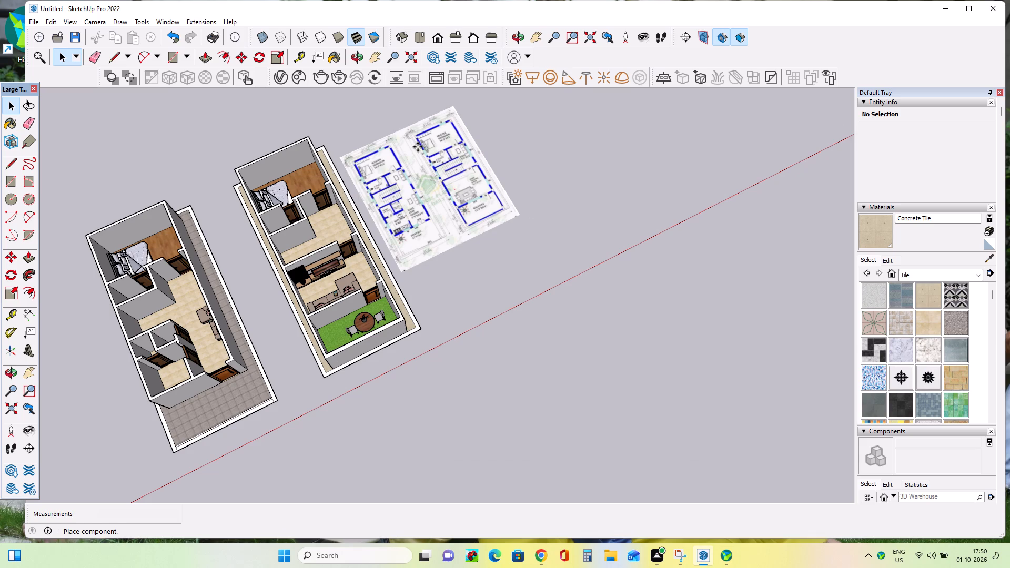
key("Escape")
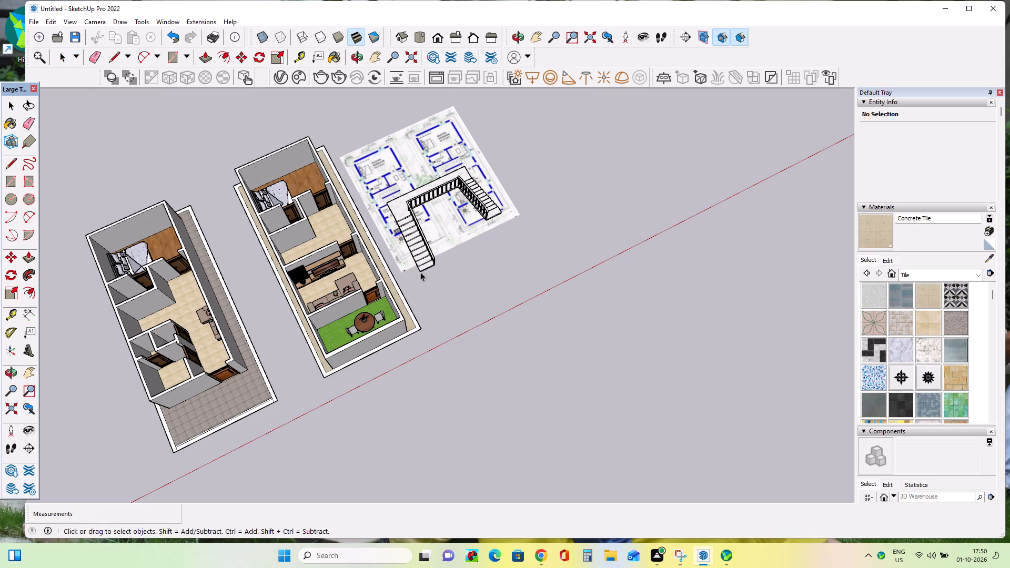
Import the PENTEK Slimmest Steel Sliding Door _ Window_1 model and place it beside the red axis, beyond the floor plan image.
left_click(33, 19)
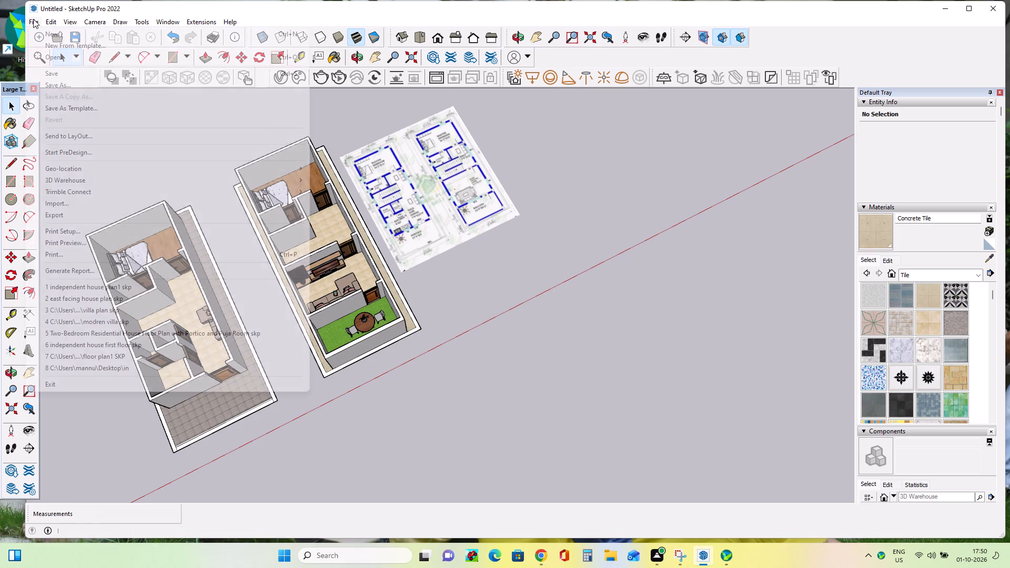
left_click(74, 199)
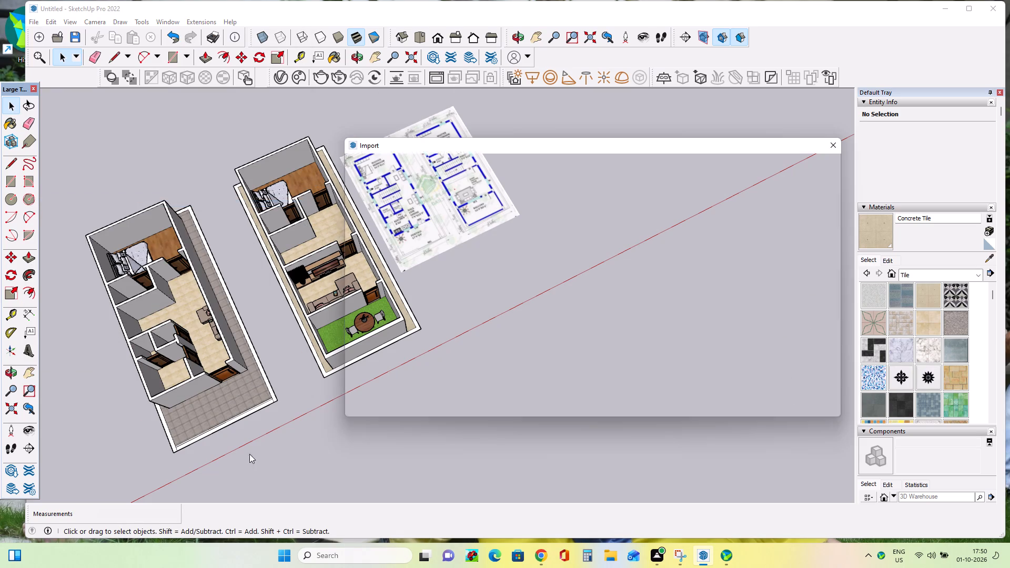
scroll(494, 321, "down", 12)
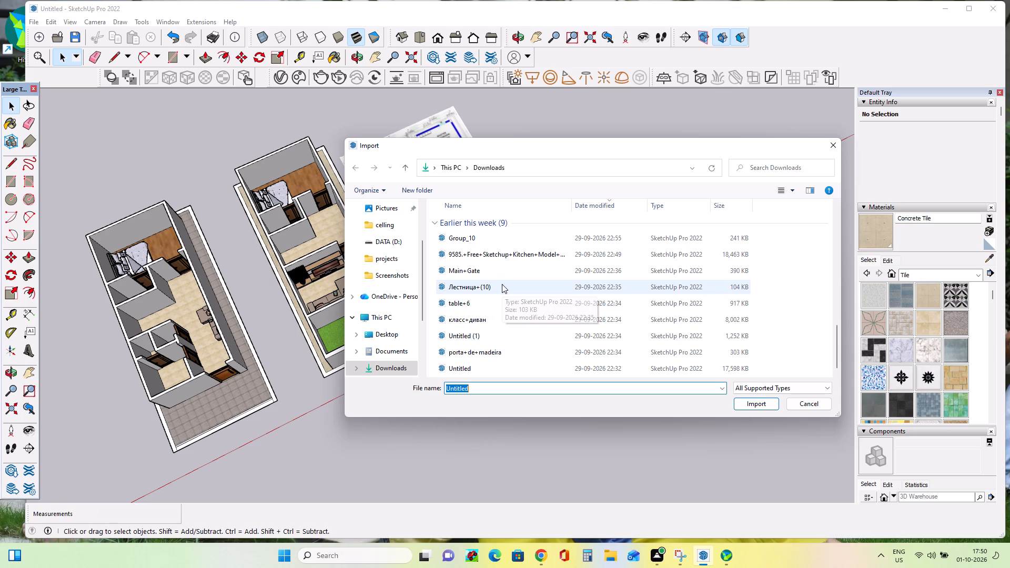
scroll(502, 291, "up", 1)
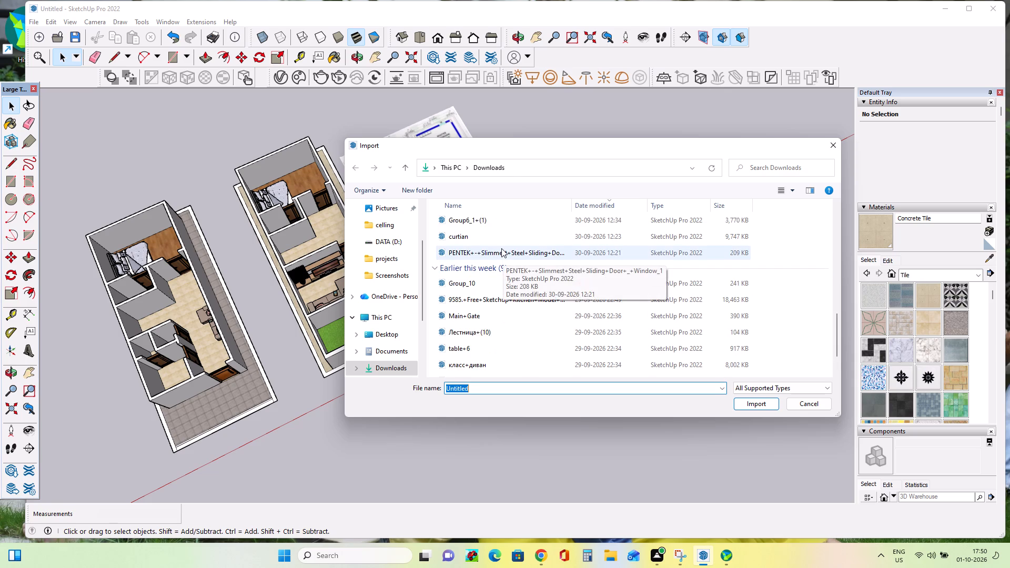
double_click(501, 253)
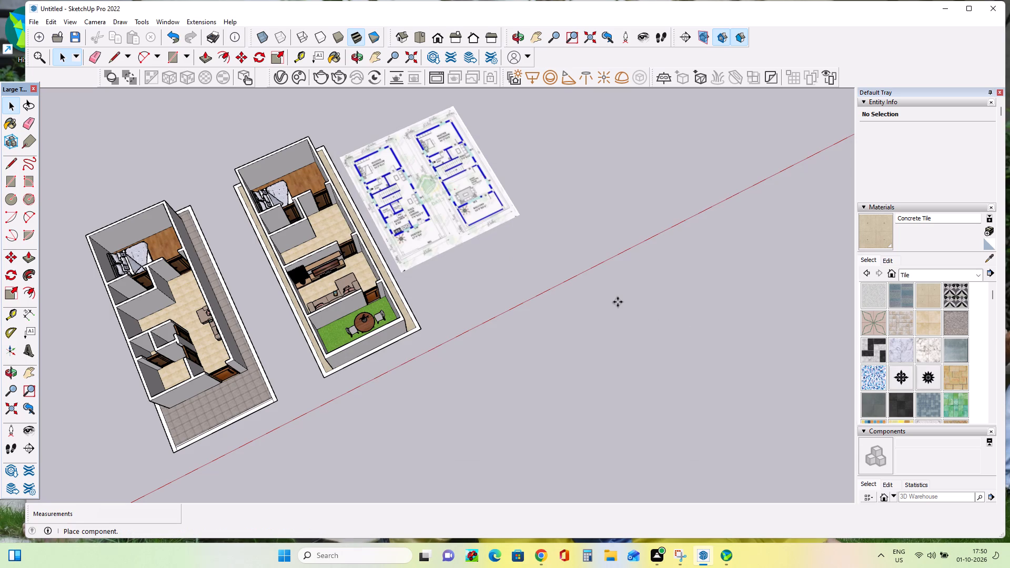
double_click(510, 302)
middle_click_drag(544, 367, 498, 143)
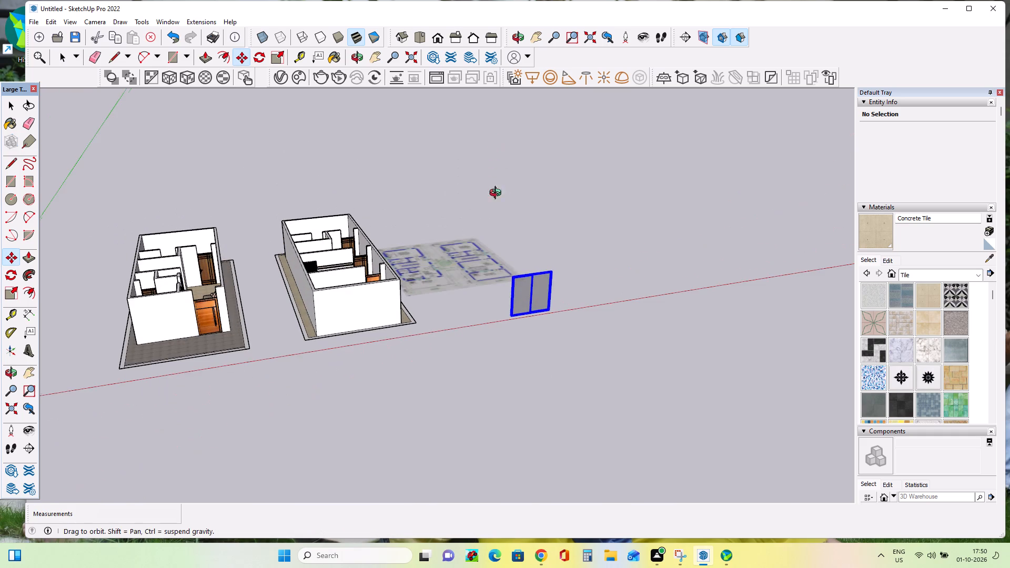
left_click(16, 109)
left_click(139, 136)
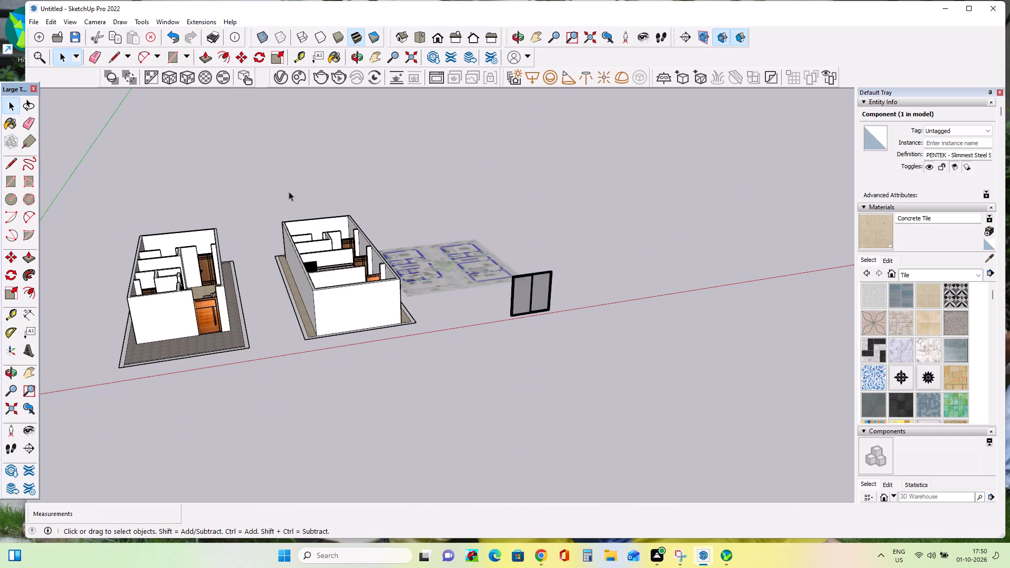
middle_click_drag(343, 207, 393, 380)
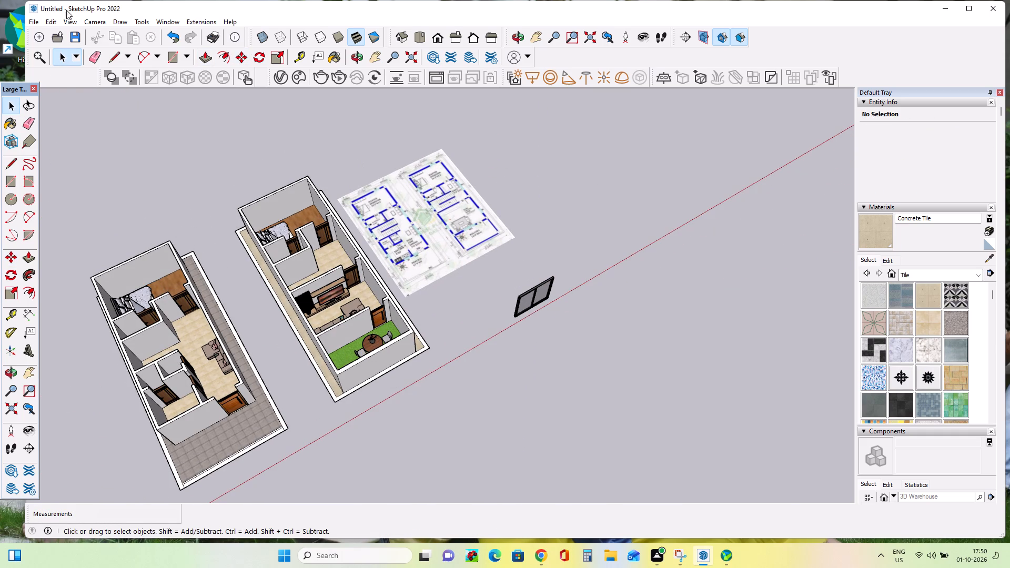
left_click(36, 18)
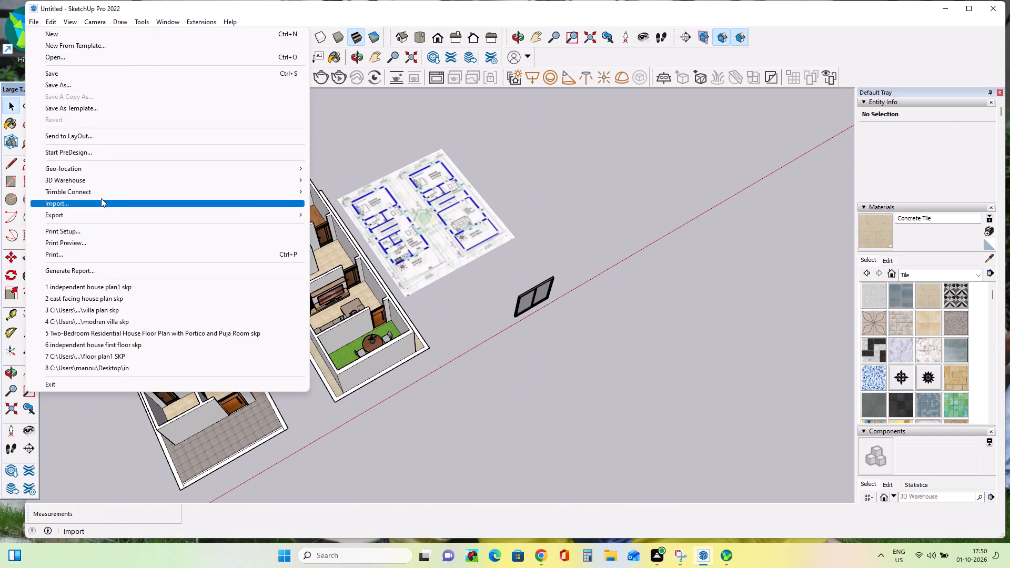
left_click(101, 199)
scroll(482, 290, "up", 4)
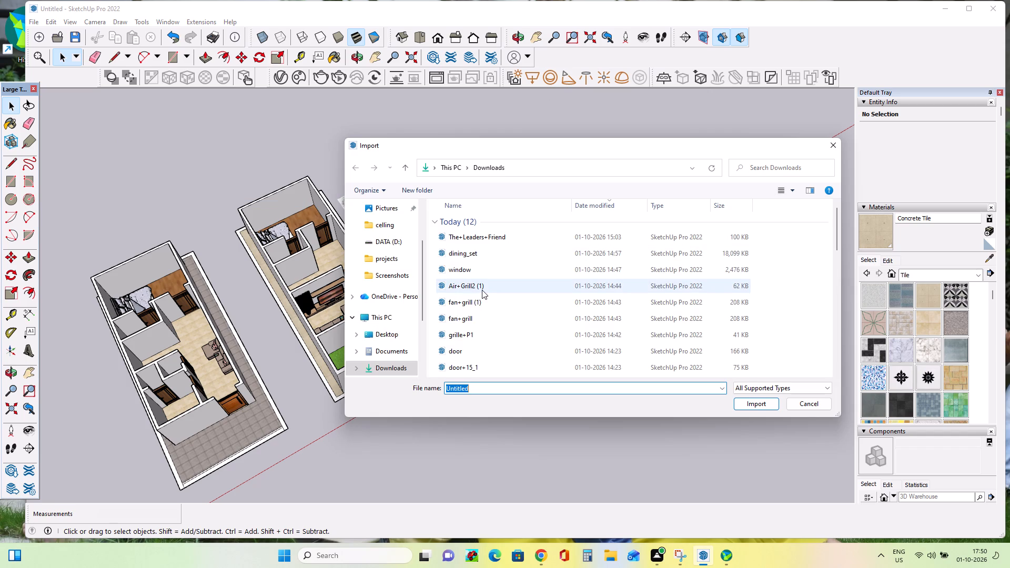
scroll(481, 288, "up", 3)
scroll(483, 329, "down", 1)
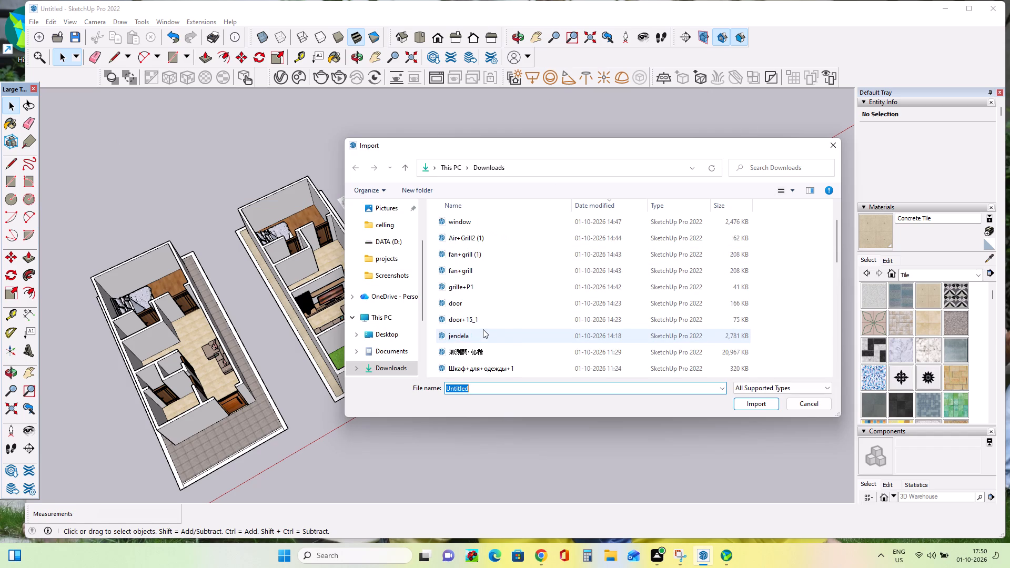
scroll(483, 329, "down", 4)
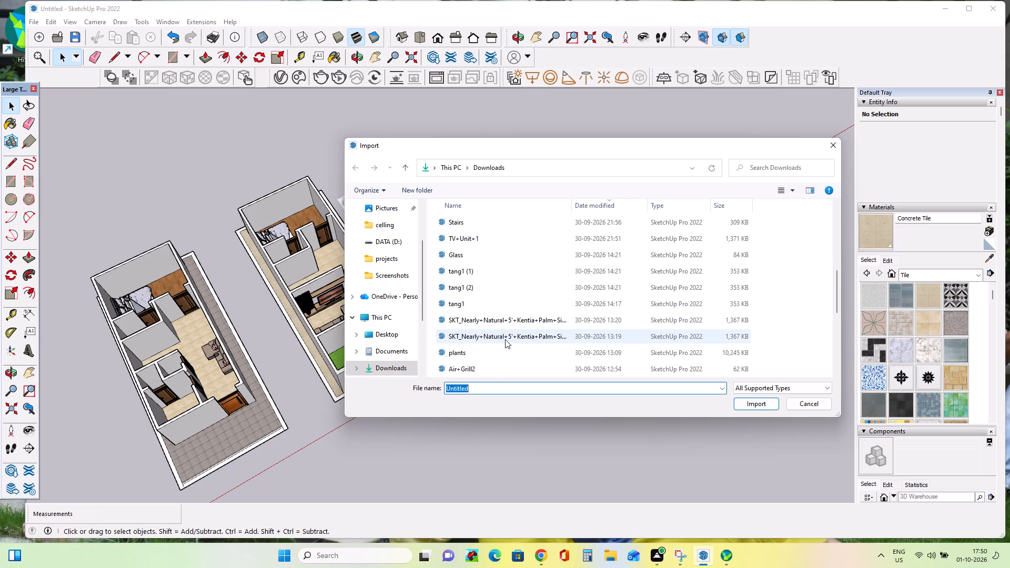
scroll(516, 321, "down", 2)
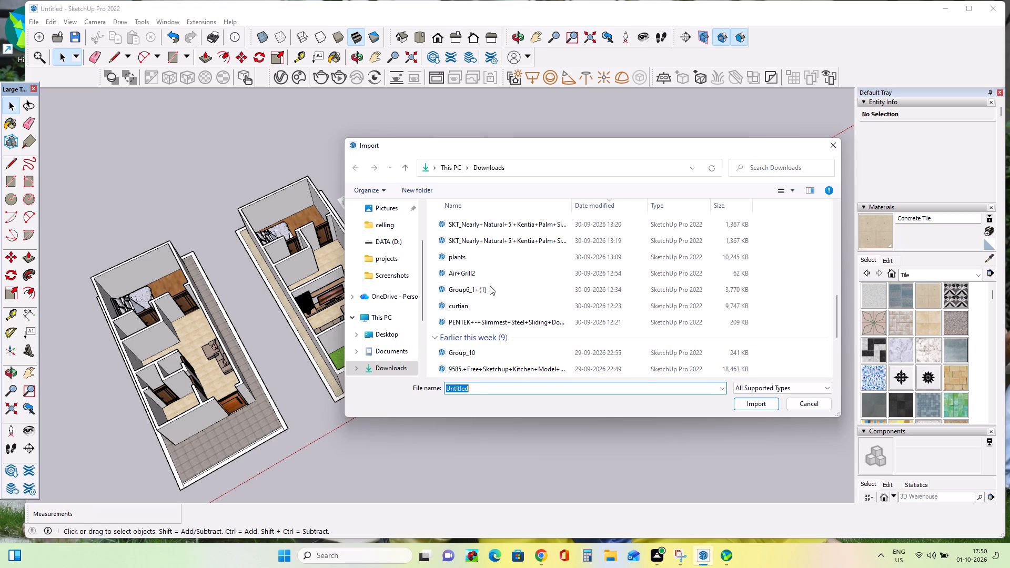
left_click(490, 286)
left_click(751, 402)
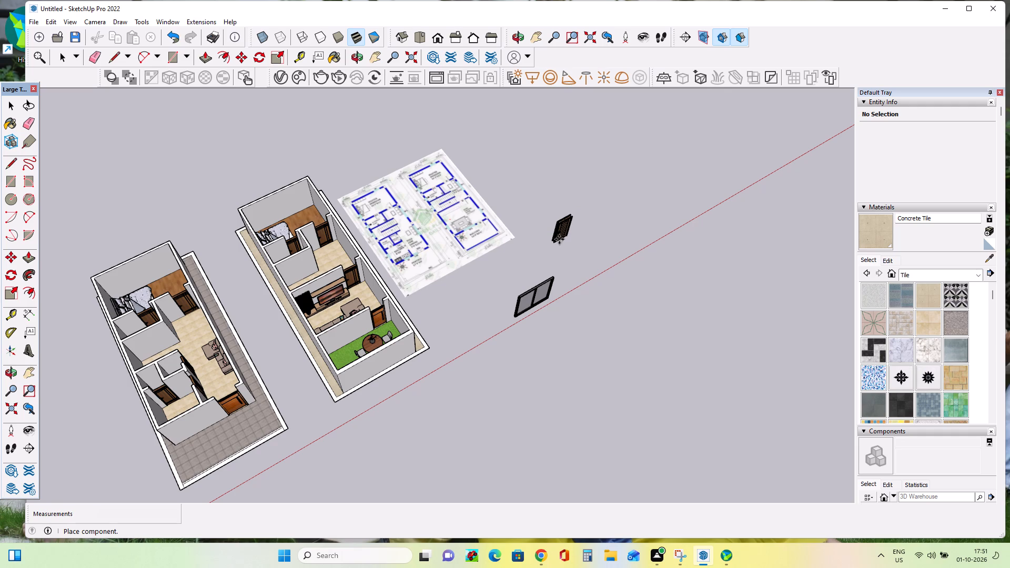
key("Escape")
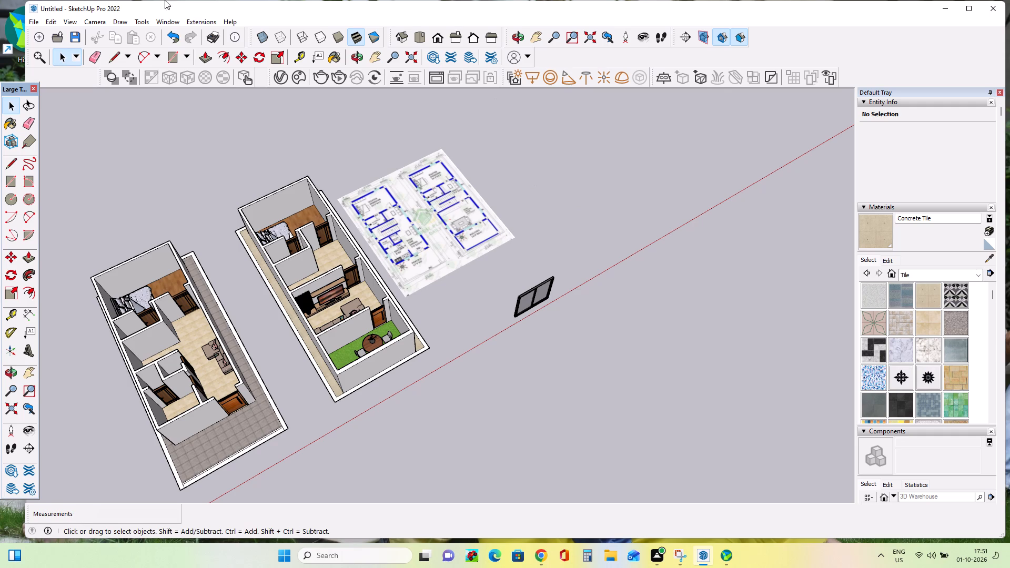
Import the Stairs model from Downloads and place it in the ground-floor hall near the sofa.
left_click(32, 25)
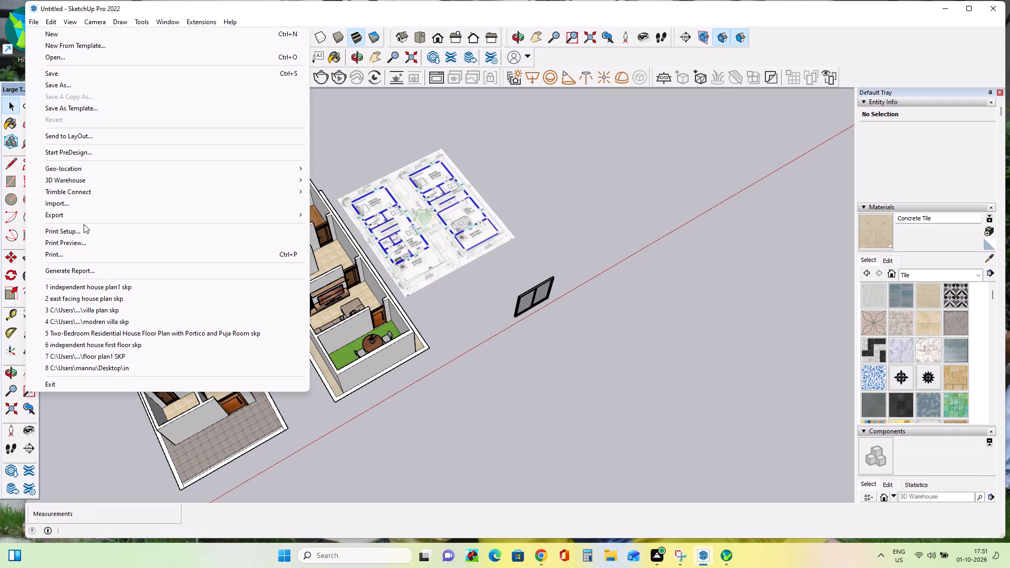
left_click(84, 202)
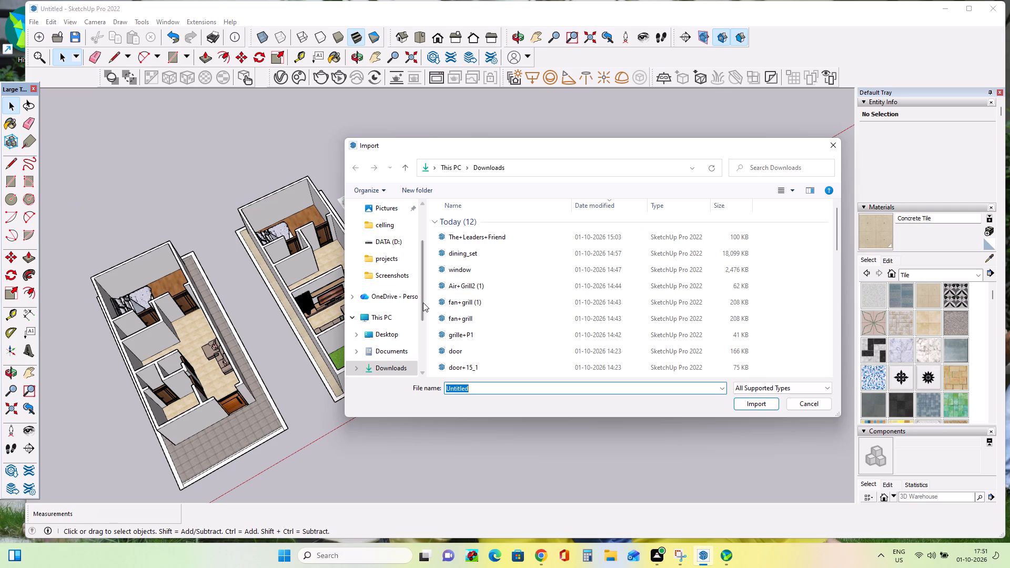
scroll(472, 346, "down", 3)
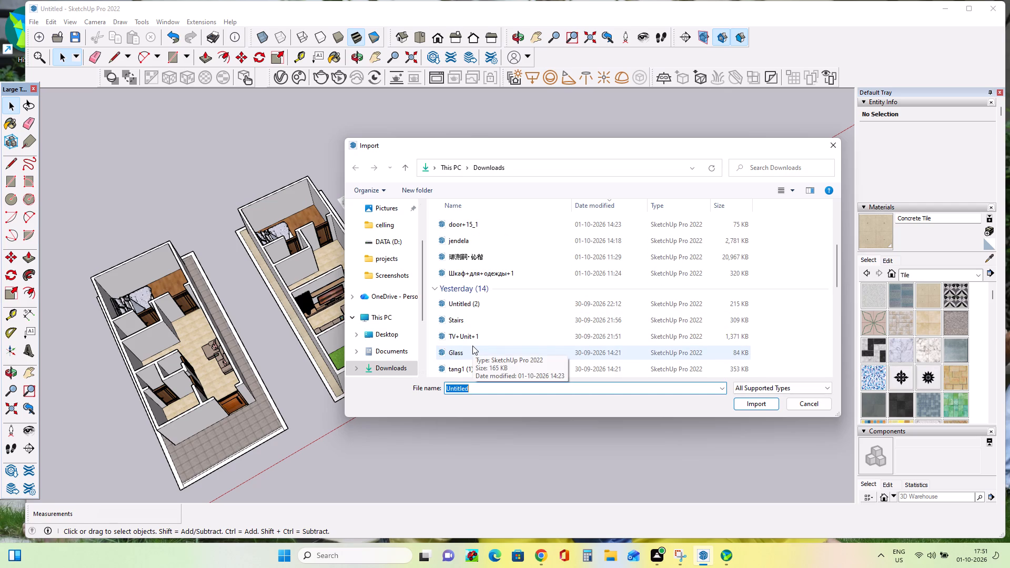
left_click(476, 319)
left_click(745, 403)
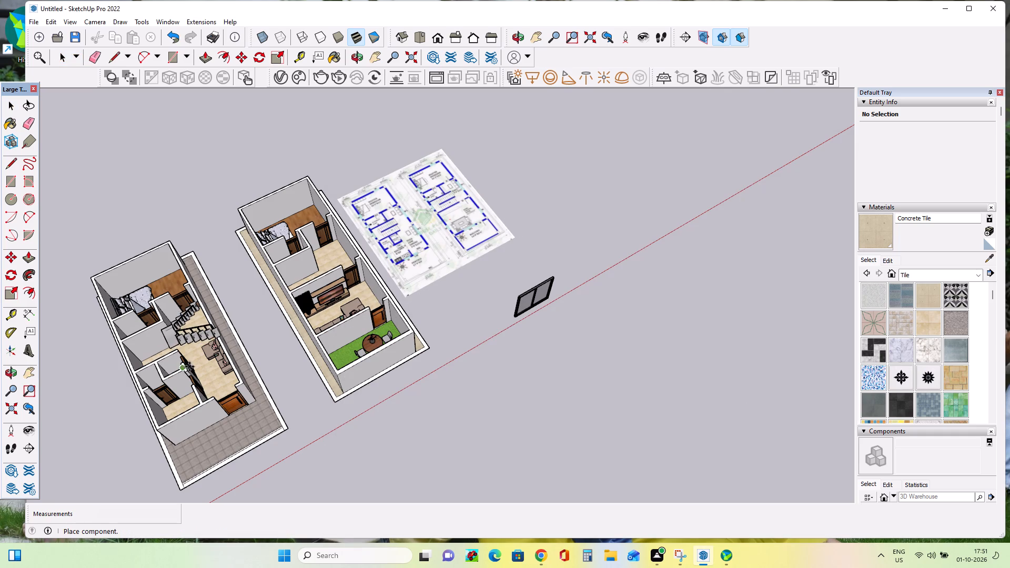
left_click(205, 366)
Move the staircase about 11' 6" across the ground-floor hall towards the stairwell behind the store room.
scroll(169, 341, "up", 3)
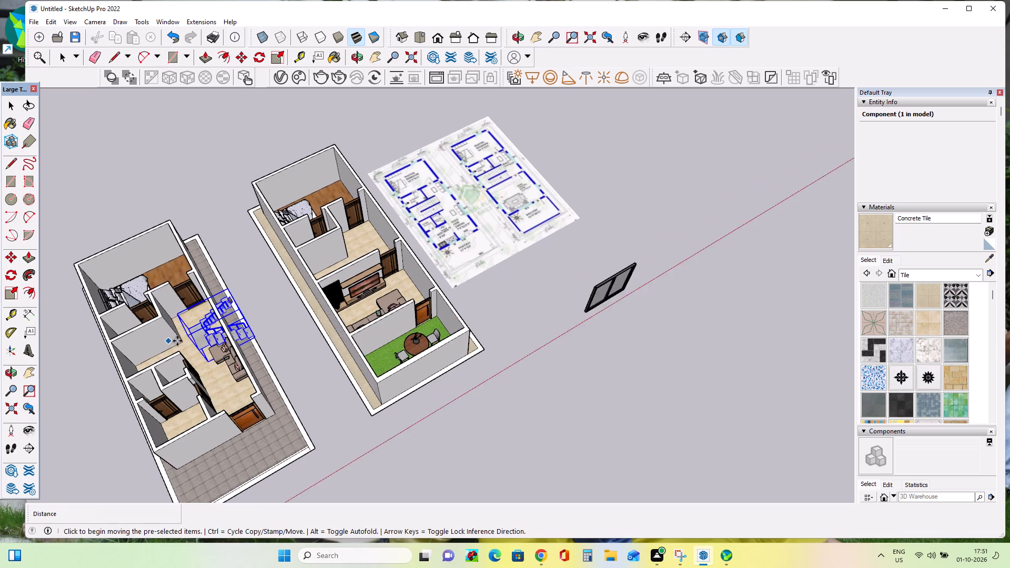
scroll(179, 341, "up", 9)
middle_click_drag(186, 344, 237, 423)
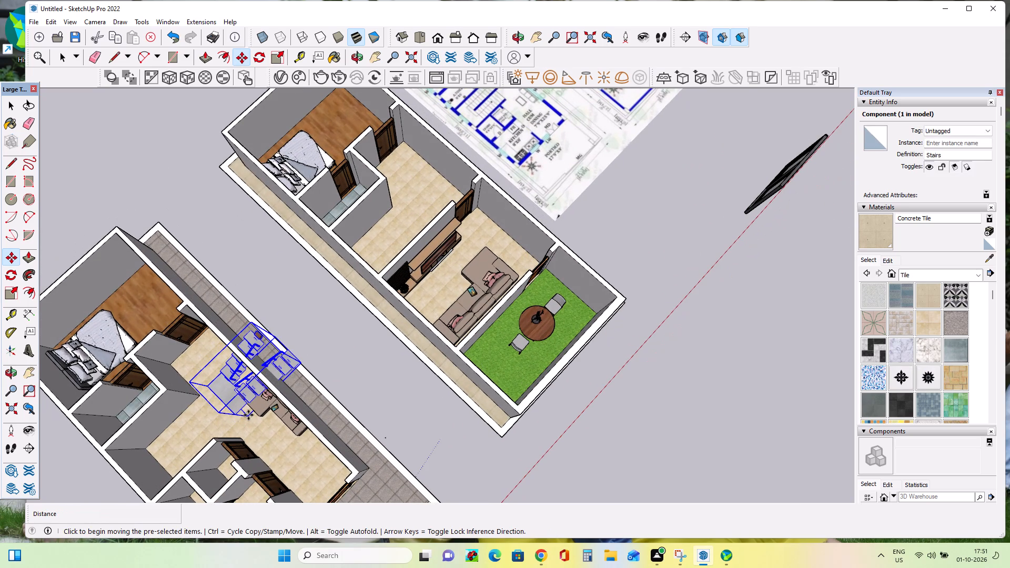
left_click(248, 415)
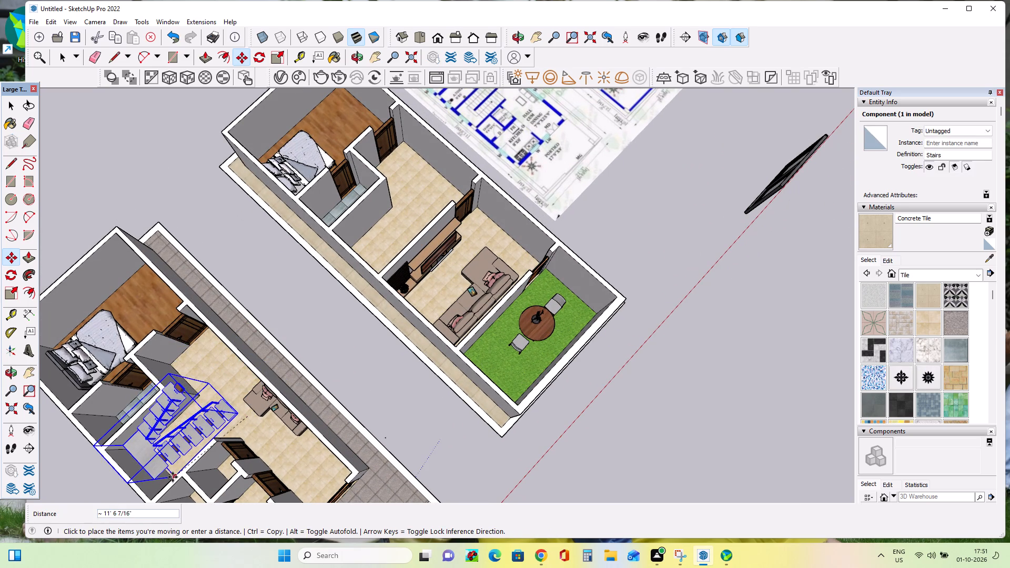
left_click(172, 480)
Shift the staircase in two moves, about 4' 1" and 11' 1", into the stairwell with its corner at the end of the bedroom-side partition.
middle_click_drag(281, 452, 144, 392)
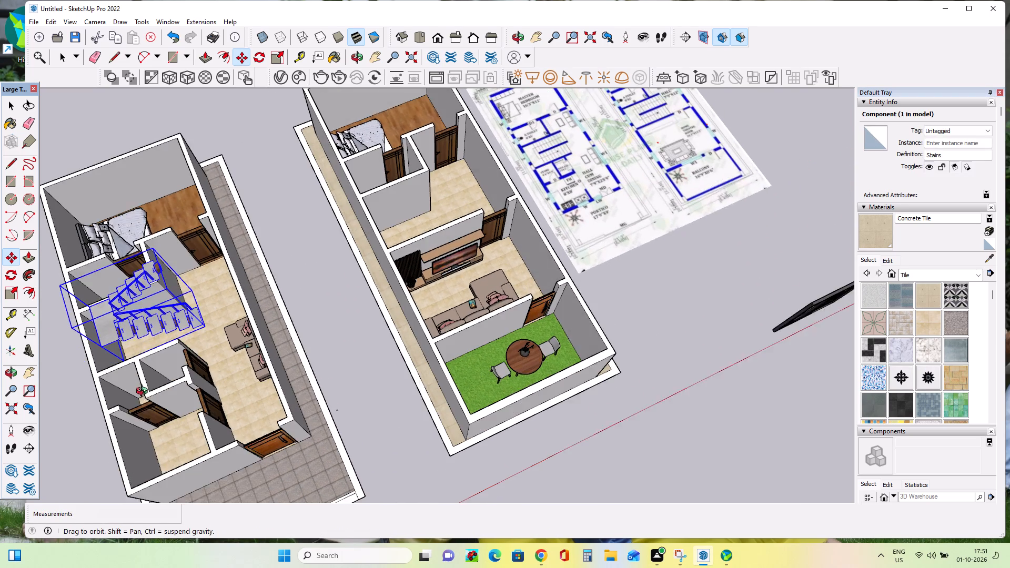
middle_click_drag(144, 392, 143, 390)
left_click(204, 308)
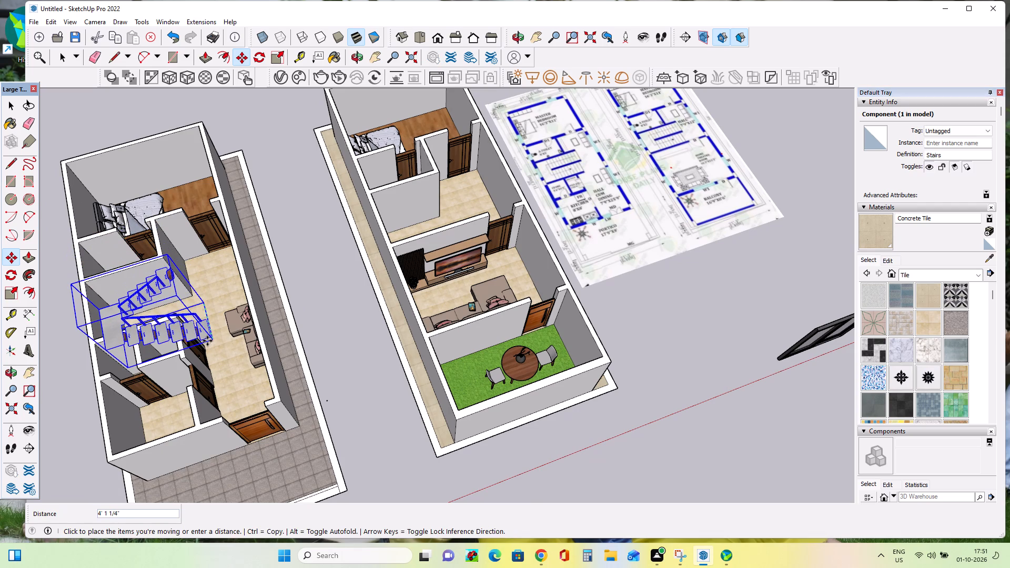
double_click(207, 341)
scroll(213, 336, "up", 7)
middle_click_drag(220, 333, 187, 289)
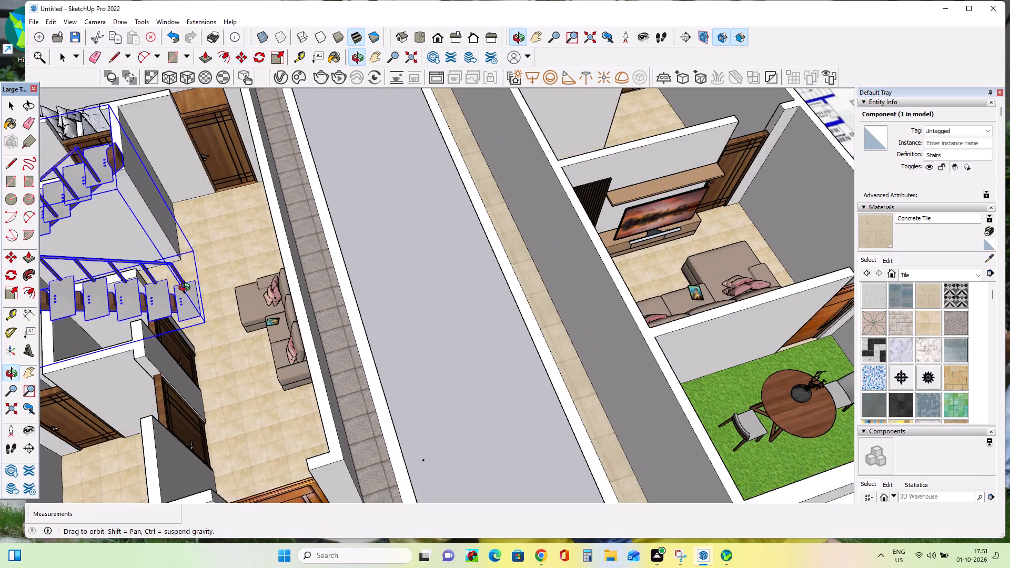
middle_click_drag(187, 289, 156, 236)
middle_click_drag(270, 242, 216, 323)
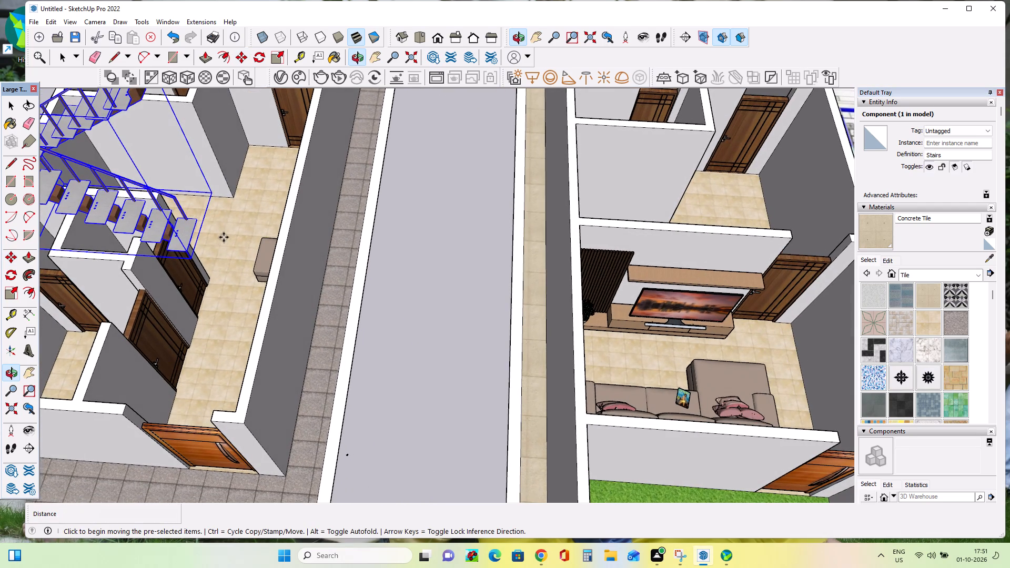
left_click(214, 197)
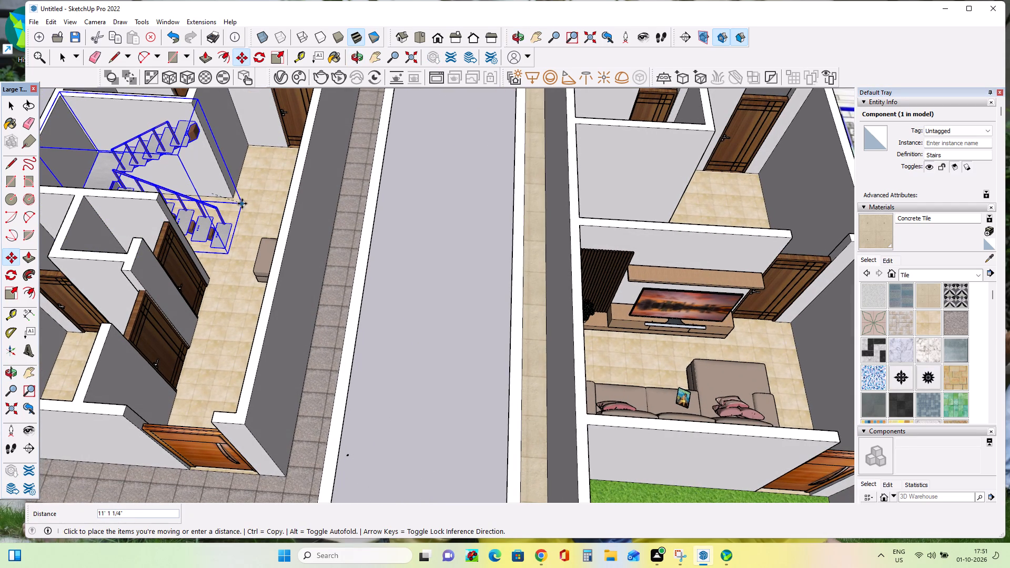
double_click(242, 204)
Stretch the staircase along the green axis until it reaches the stairwell wall on the kitchen side.
scroll(252, 224, "up", 1)
middle_click_drag(252, 224, 201, 259)
scroll(236, 181, "up", 3)
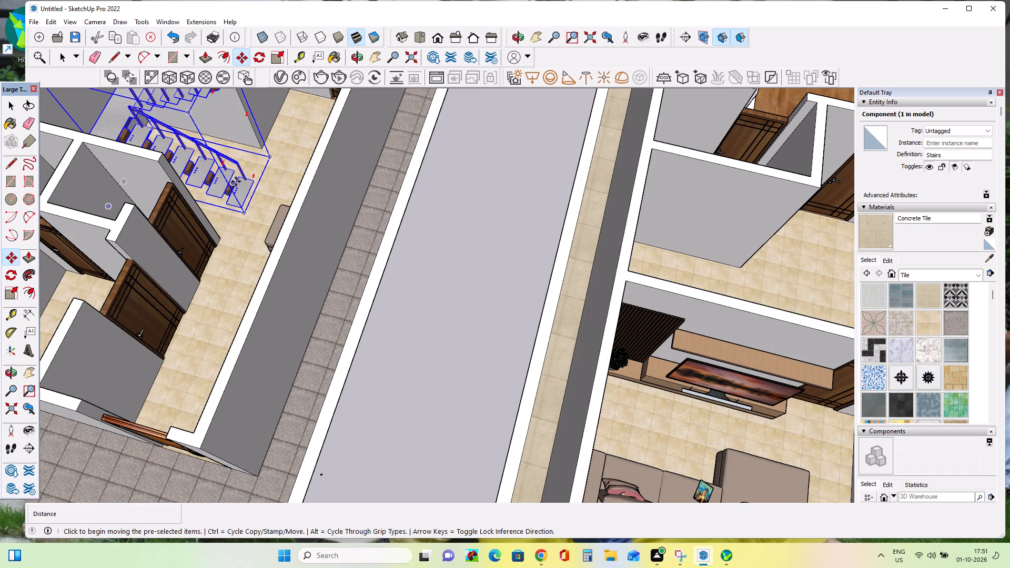
scroll(243, 179, "down", 11)
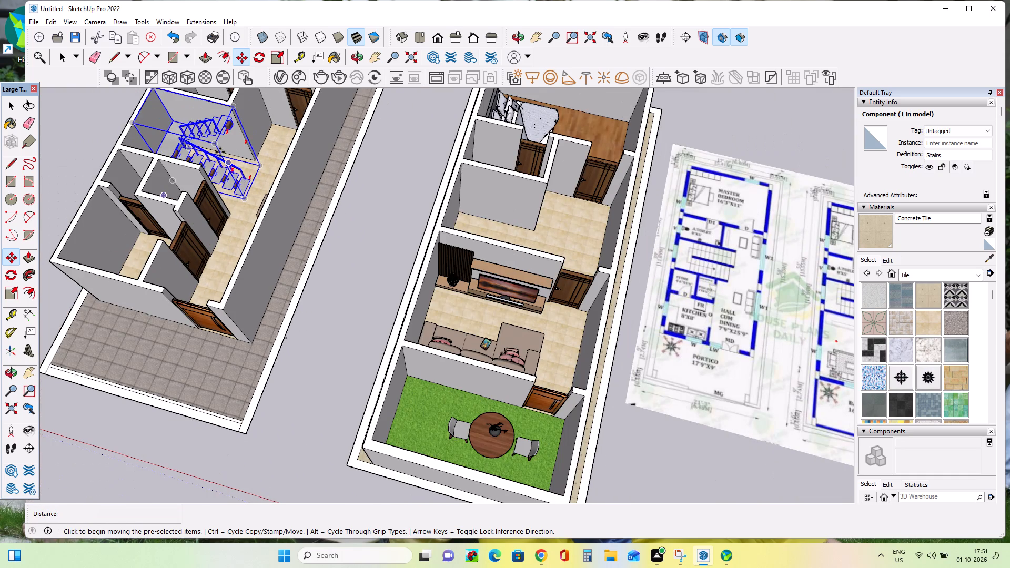
scroll(225, 150, "up", 3)
middle_click_drag(233, 169, 243, 255)
scroll(243, 255, "up", 1)
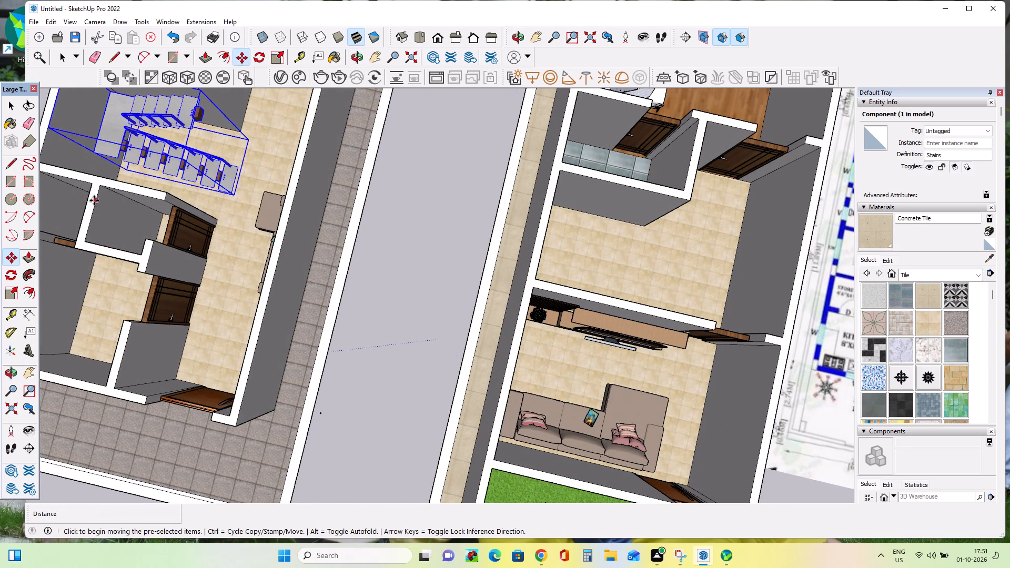
left_click(11, 293)
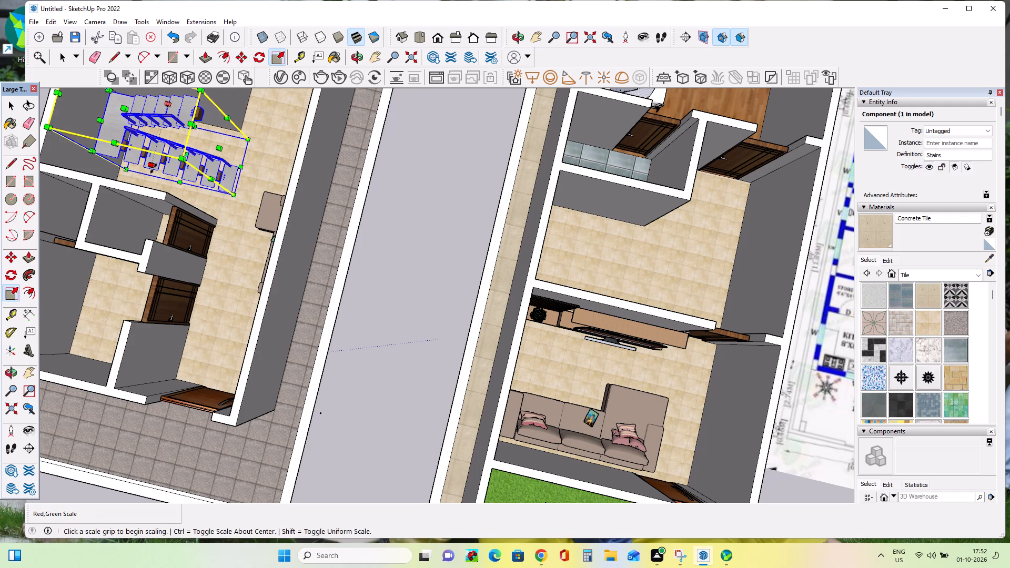
left_click(154, 168)
double_click(142, 189)
scroll(233, 202, "down", 3)
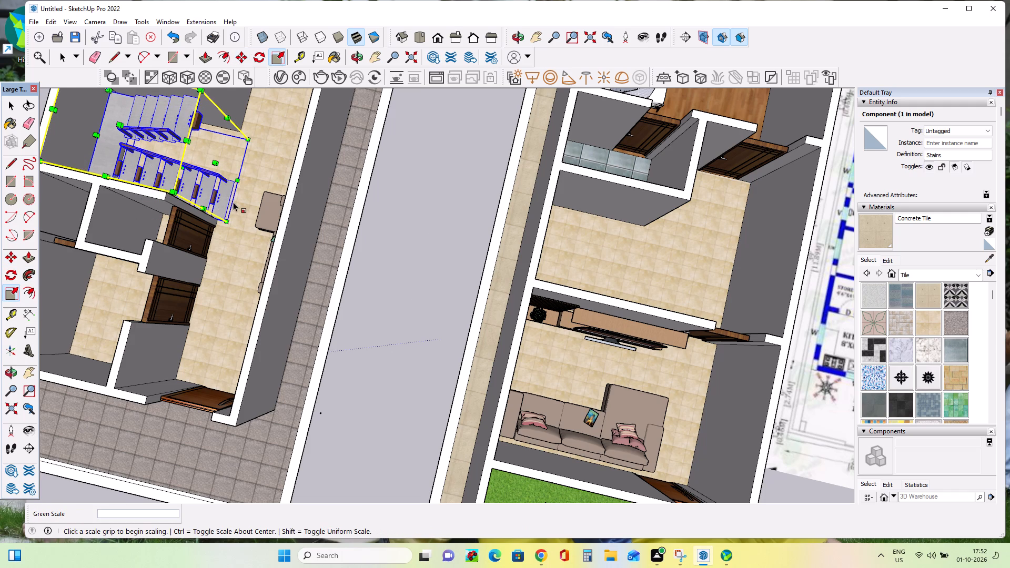
scroll(233, 202, "down", 3)
middle_click_drag(233, 202, 209, 118)
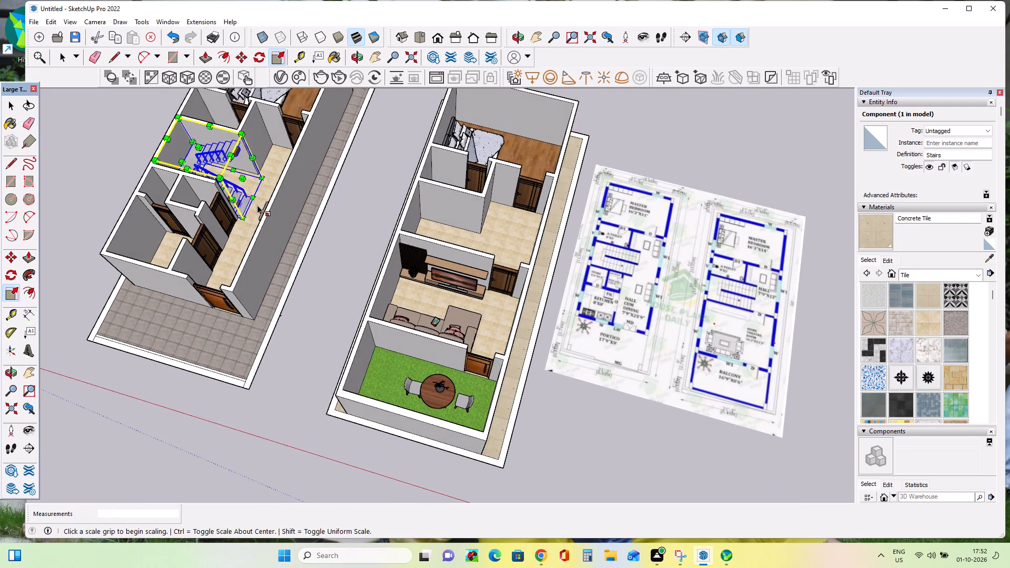
scroll(257, 205, "up", 3)
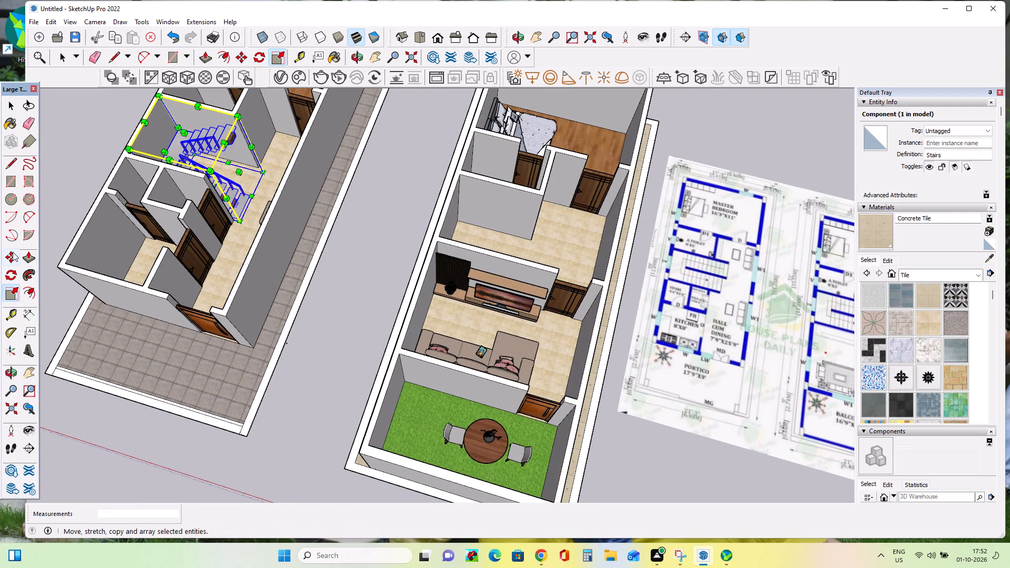
Copy the ground-floor staircase about 34' 1" across to the first-floor model, into the room behind the TV wall.
left_click(13, 257)
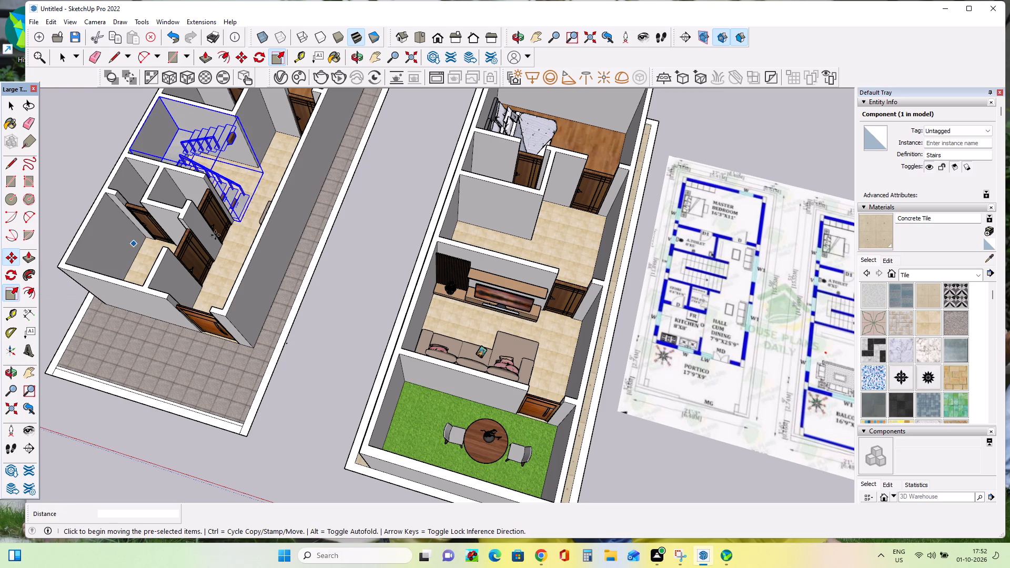
left_click(241, 224)
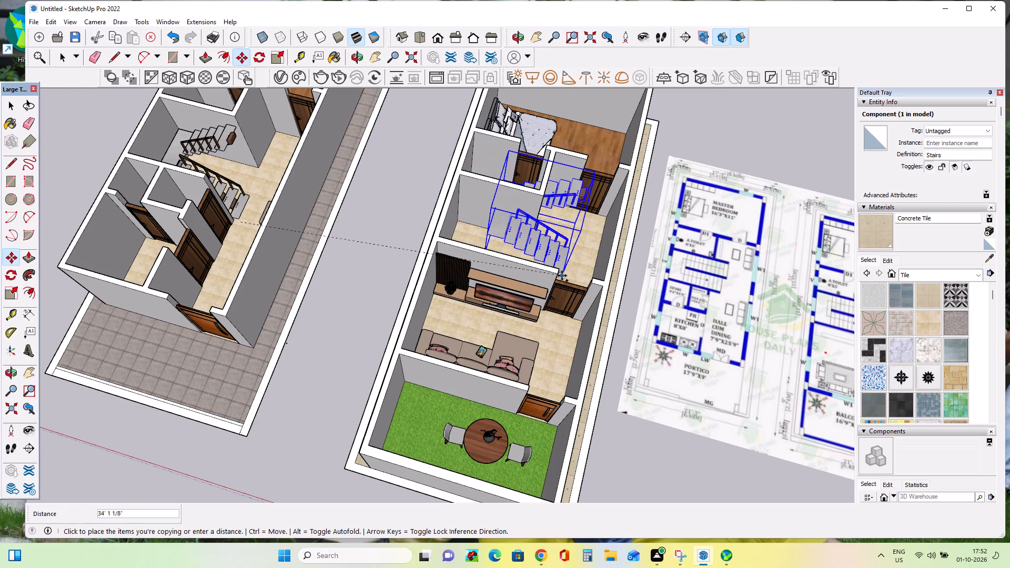
left_click(562, 276)
Shift the copied staircase in two moves, the second about 1' 6", into the first-floor stairwell between the TV wall and the toilet.
scroll(578, 269, "up", 1)
middle_click_drag(578, 269, 353, 317)
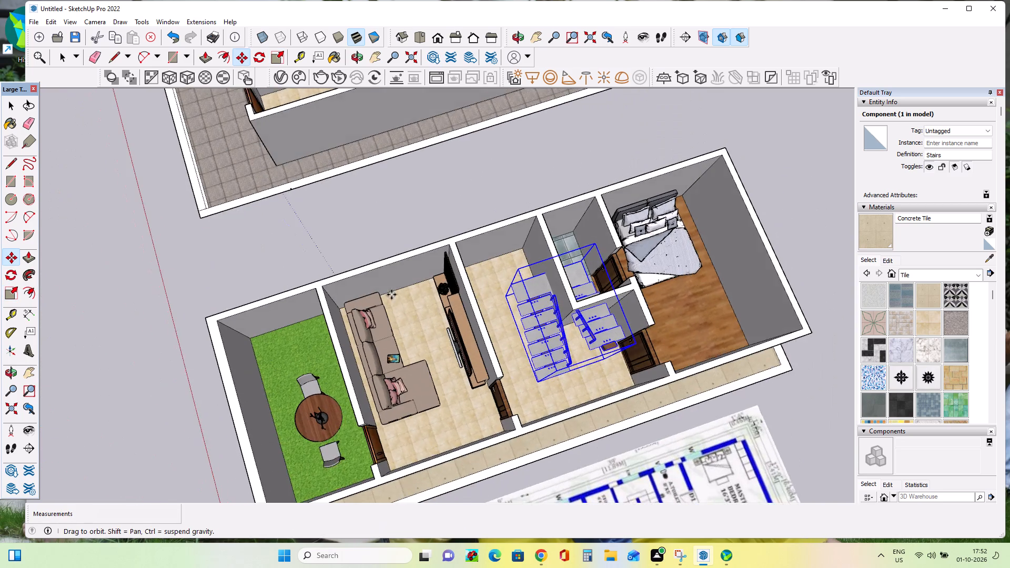
scroll(504, 286, "up", 3)
left_click(507, 301)
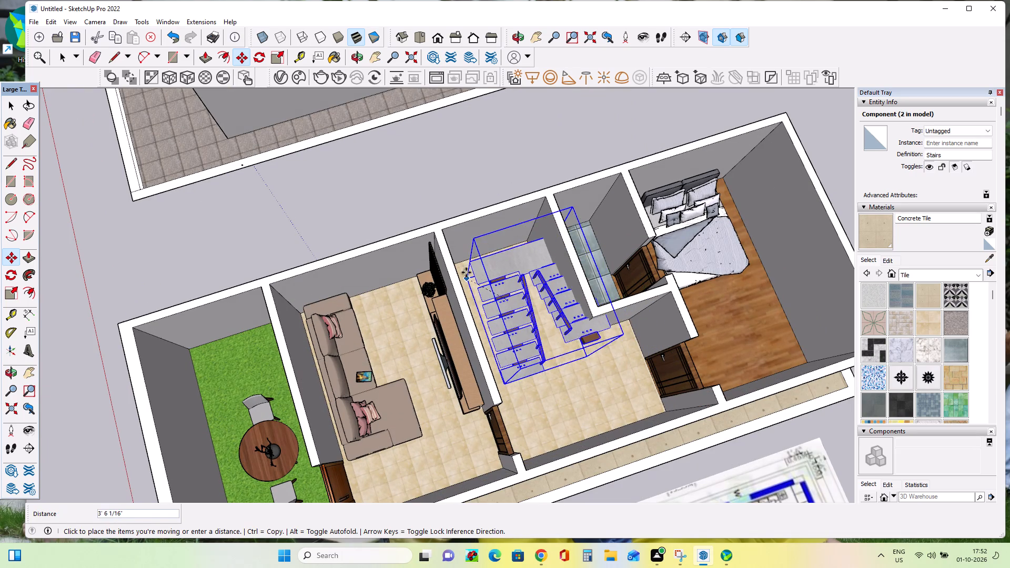
double_click(462, 267)
scroll(503, 305, "up", 3)
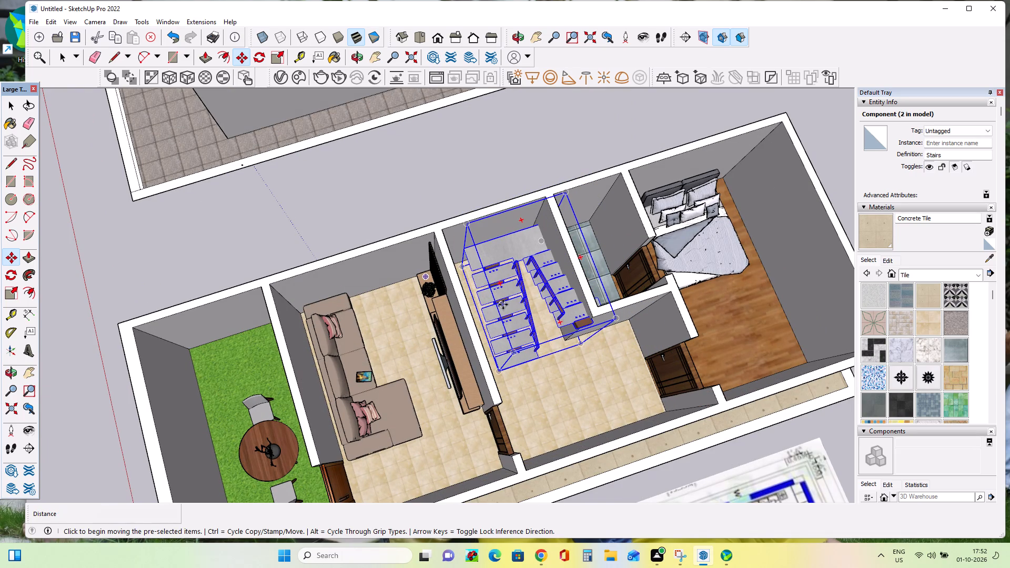
scroll(503, 305, "up", 8)
middle_click_drag(508, 321, 452, 335)
scroll(452, 335, "up", 1)
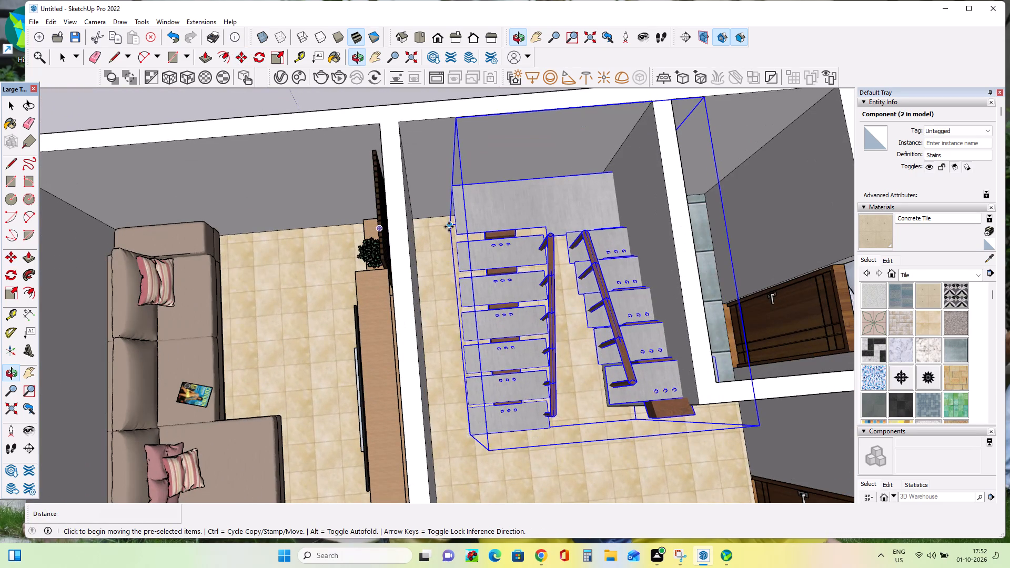
double_click(449, 227)
double_click(418, 219)
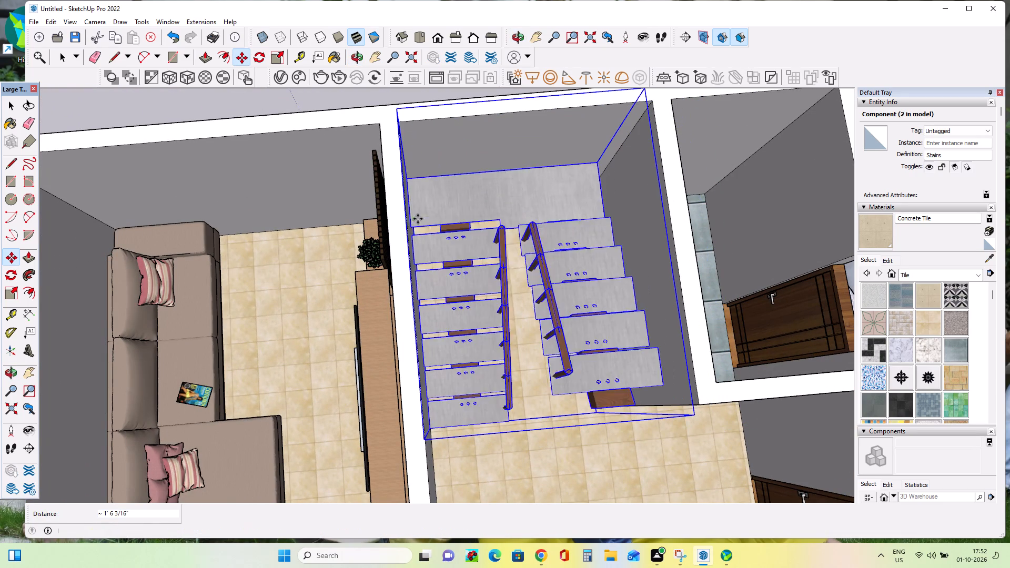
Examine the staircase placement and the furnished rooms of both floor models from several angles, with the selection cleared.
middle_click_drag(521, 341, 497, 154)
scroll(507, 254, "down", 6)
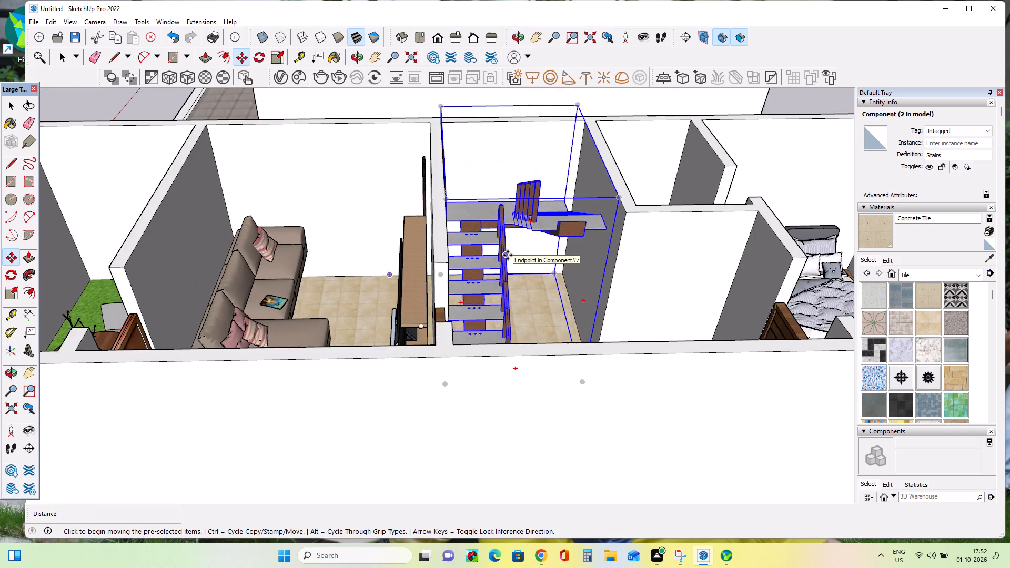
scroll(508, 255, "down", 7)
middle_click_drag(508, 255, 649, 324)
scroll(634, 313, "down", 6)
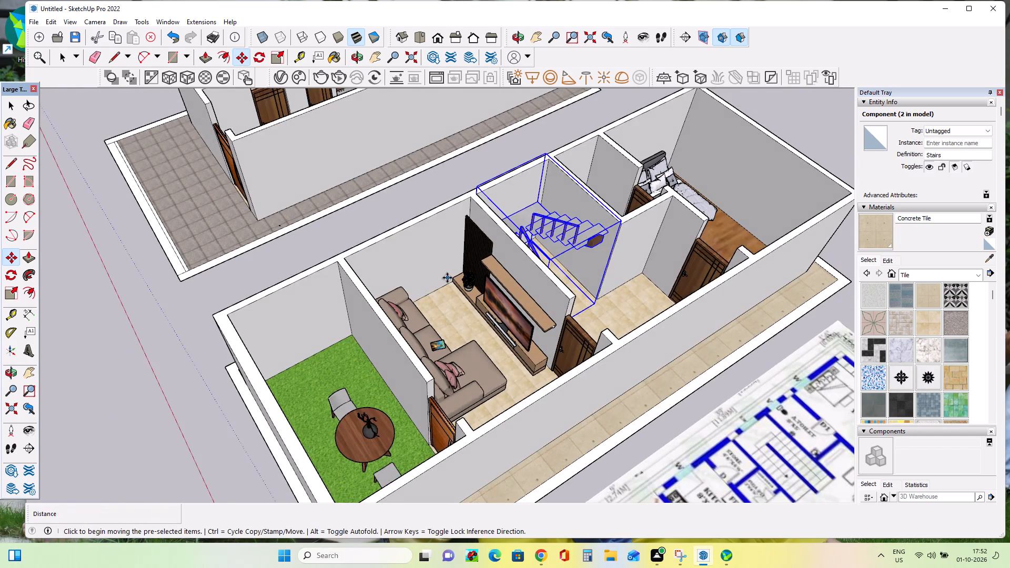
scroll(447, 278, "down", 9)
scroll(379, 285, "down", 4)
middle_click_drag(363, 286, 564, 320)
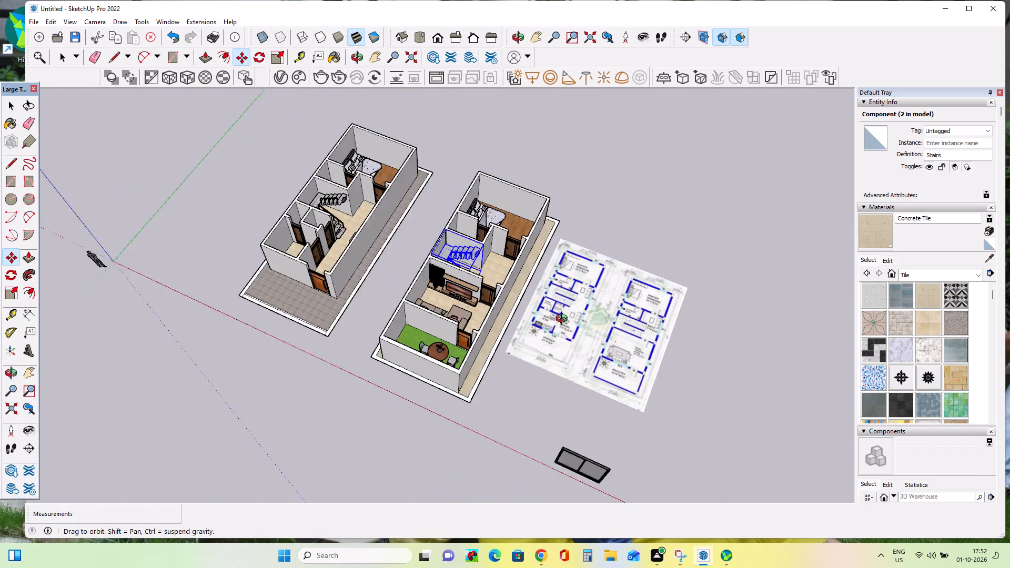
middle_click_drag(564, 320, 590, 313)
middle_click_drag(375, 311, 487, 334)
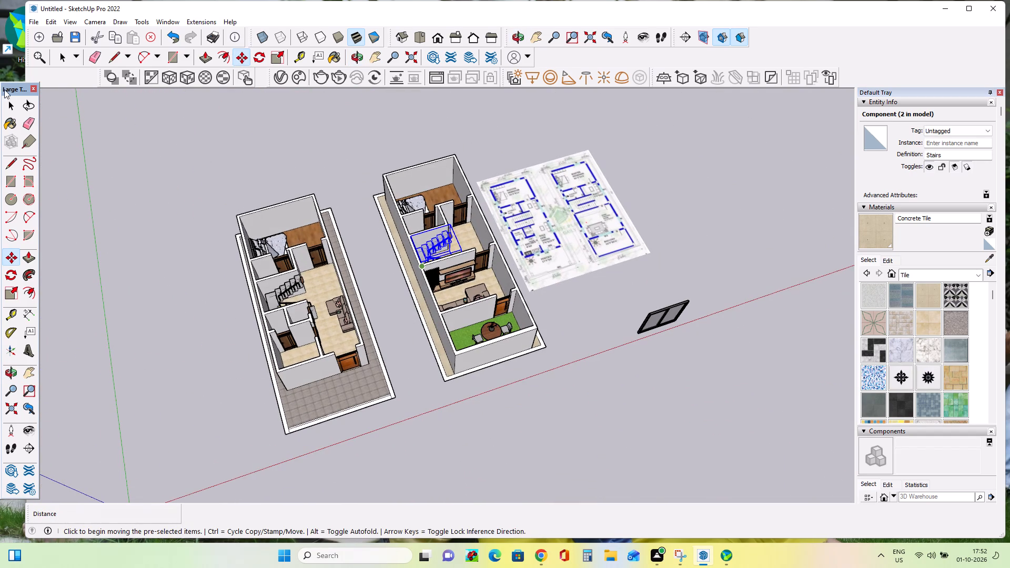
double_click(12, 102)
double_click(130, 155)
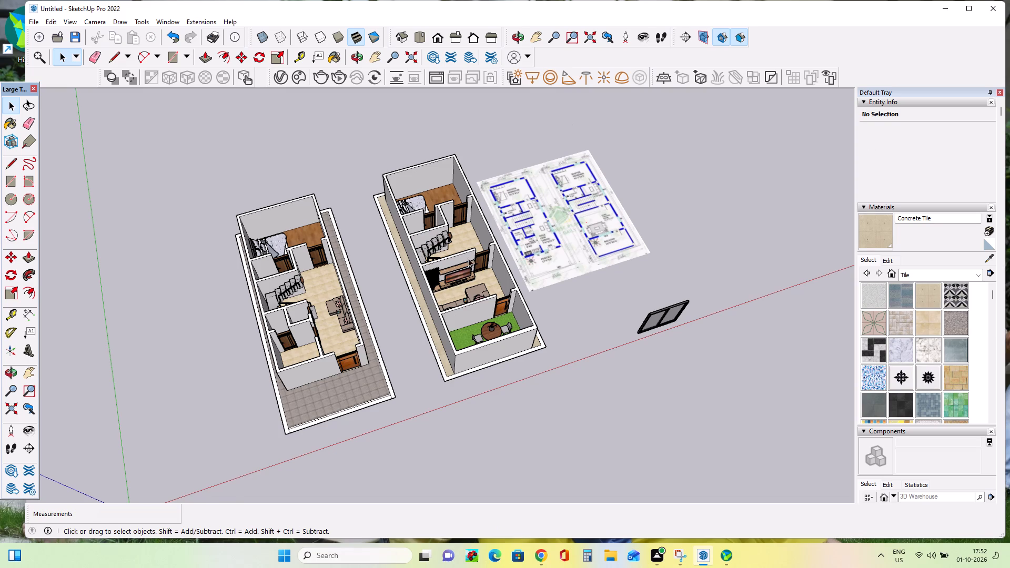
middle_click_drag(468, 261, 482, 300)
scroll(479, 294, "down", 1)
scroll(464, 337, "up", 1)
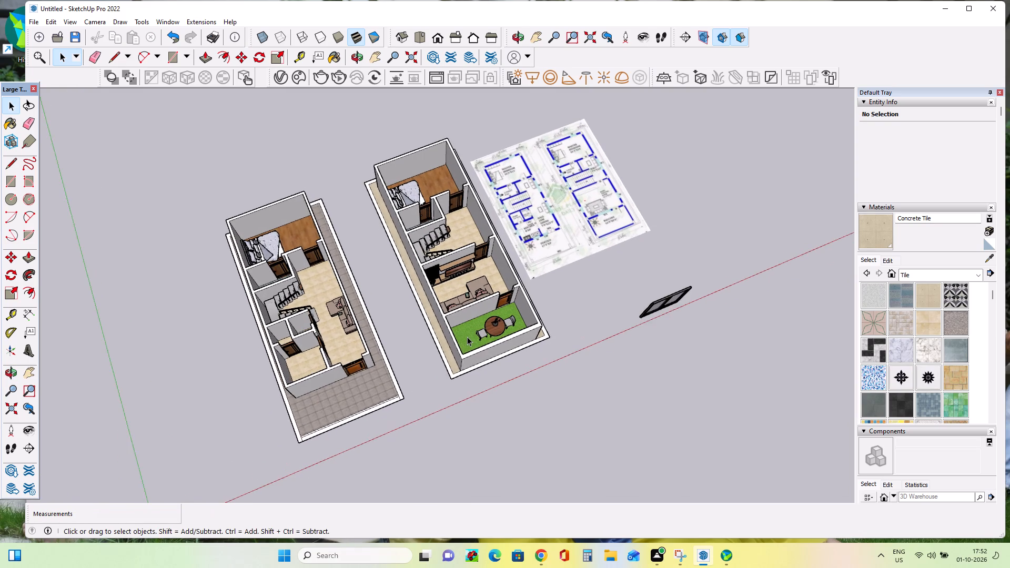
scroll(467, 337, "up", 1)
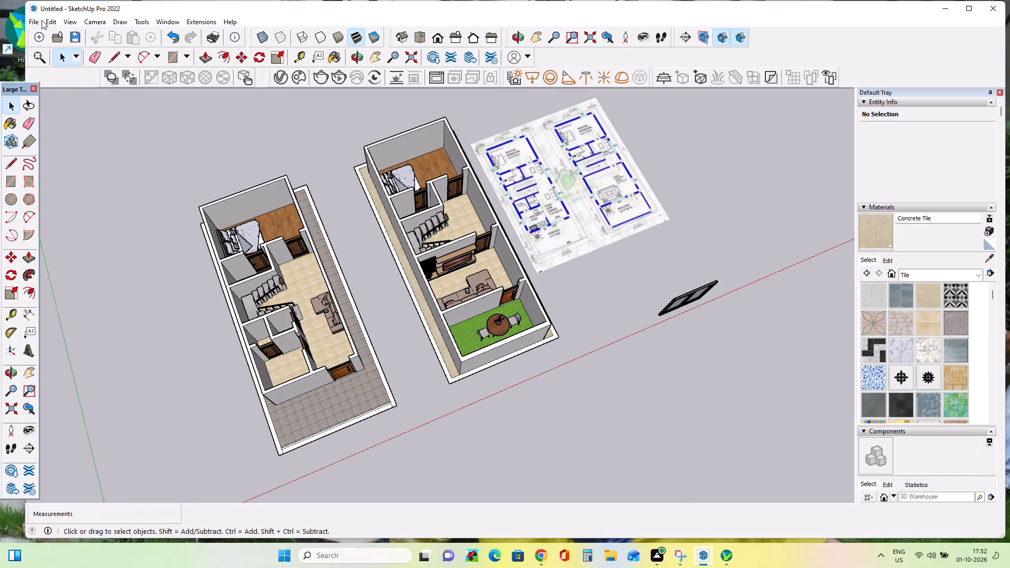
Import the kitchen model 9585.+Free+Sketchup+Kitchen+Model+Download+(1) from Downloads.
left_click(42, 20)
left_click(80, 197)
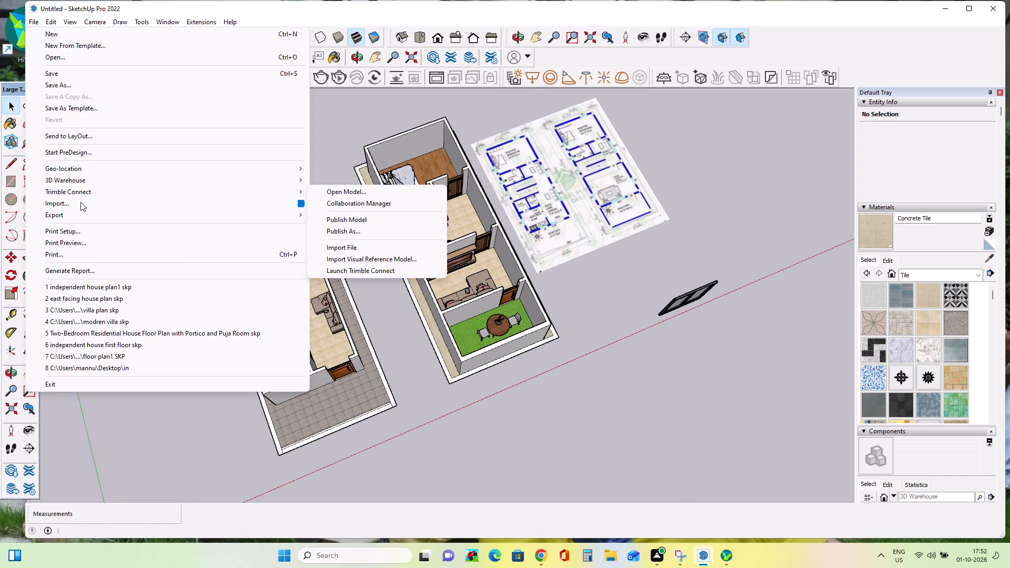
left_click(80, 202)
scroll(480, 336, "down", 8)
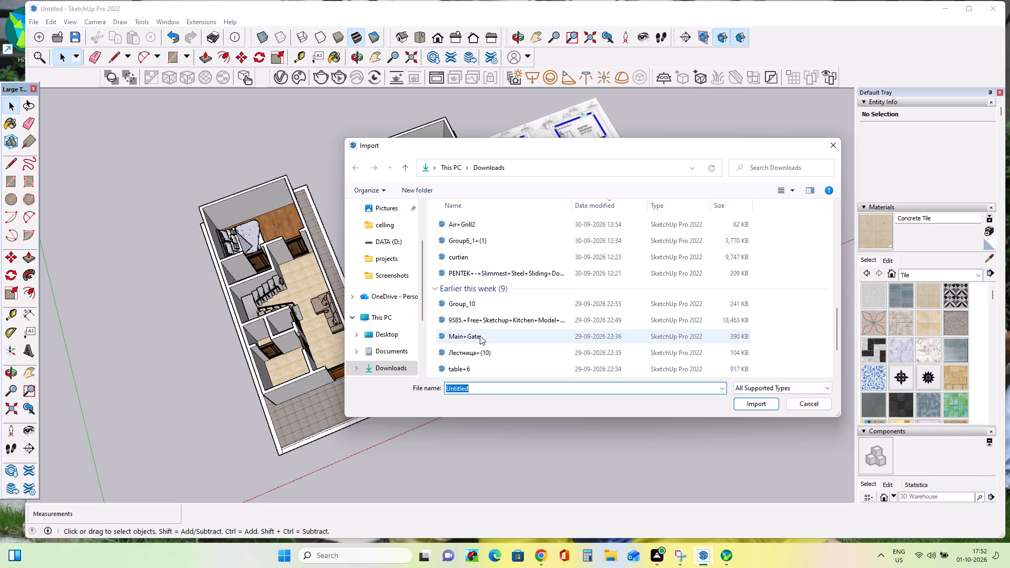
scroll(480, 336, "down", 5)
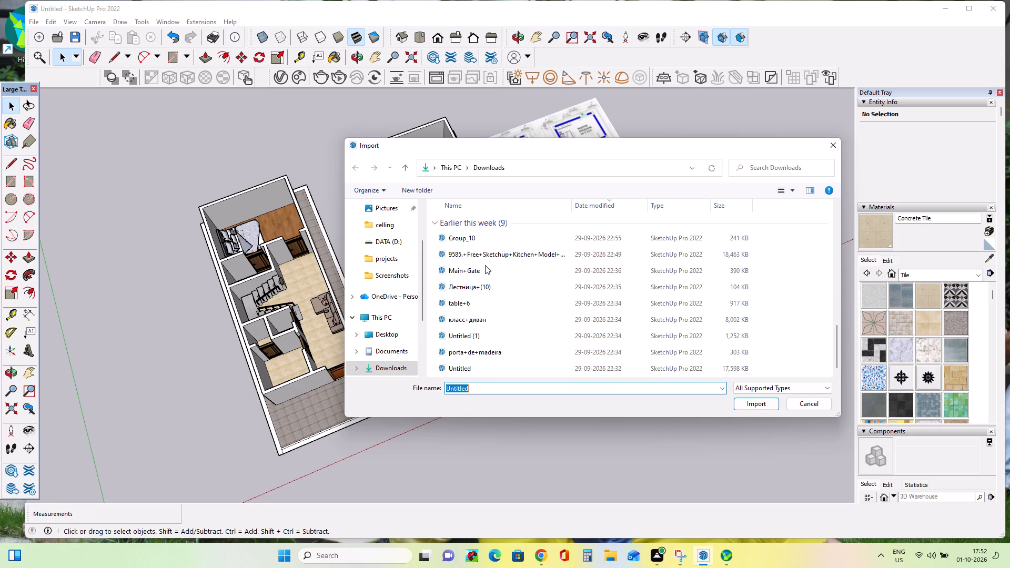
scroll(499, 322, "up", 4)
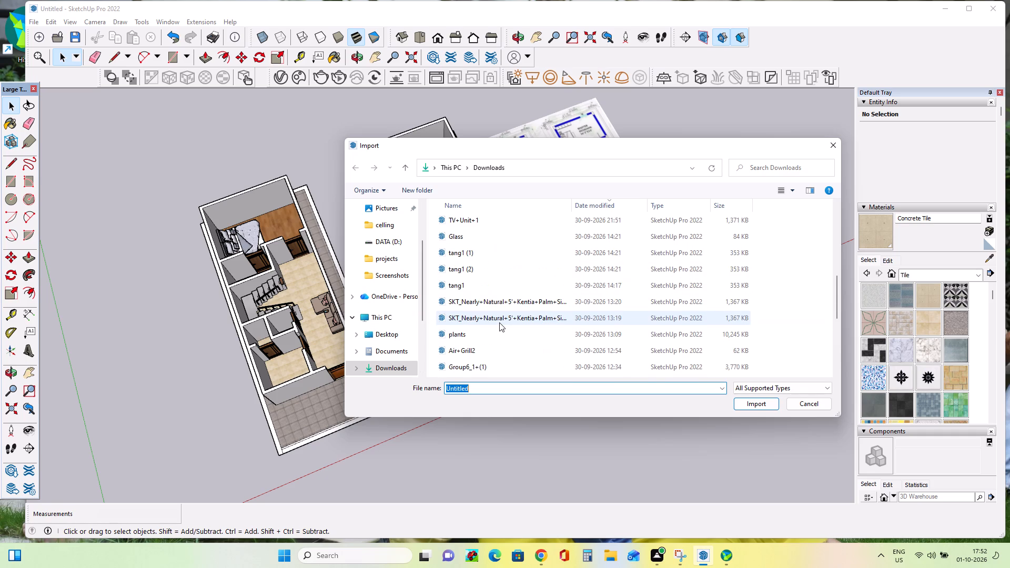
scroll(497, 327, "up", 7)
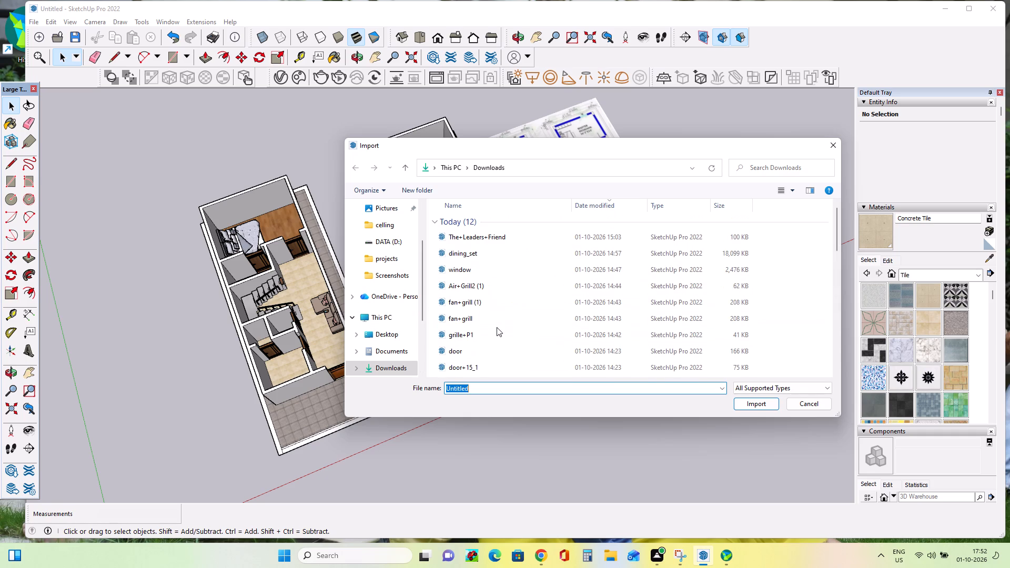
scroll(497, 327, "up", 3)
scroll(497, 327, "down", 7)
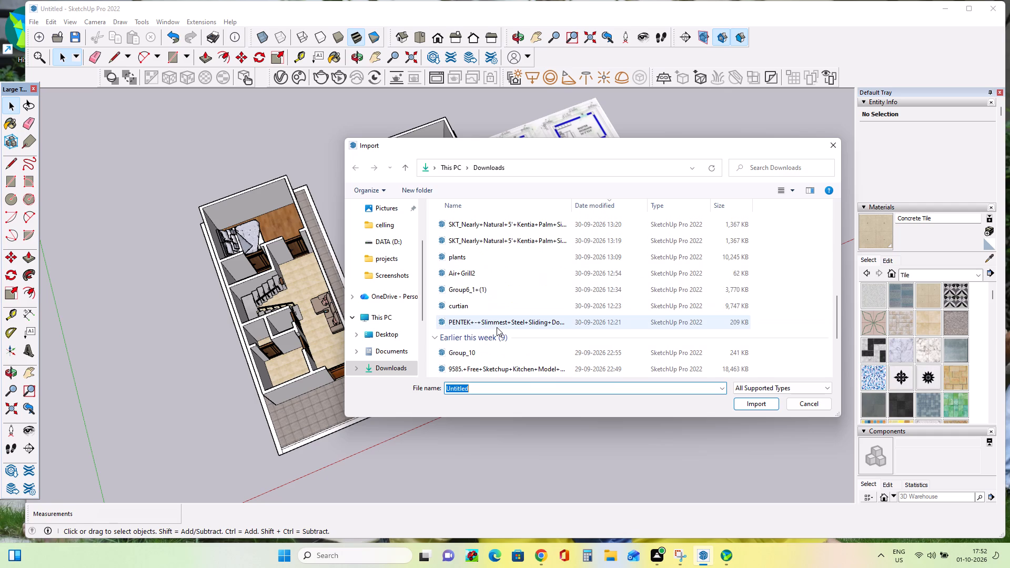
left_click(517, 366)
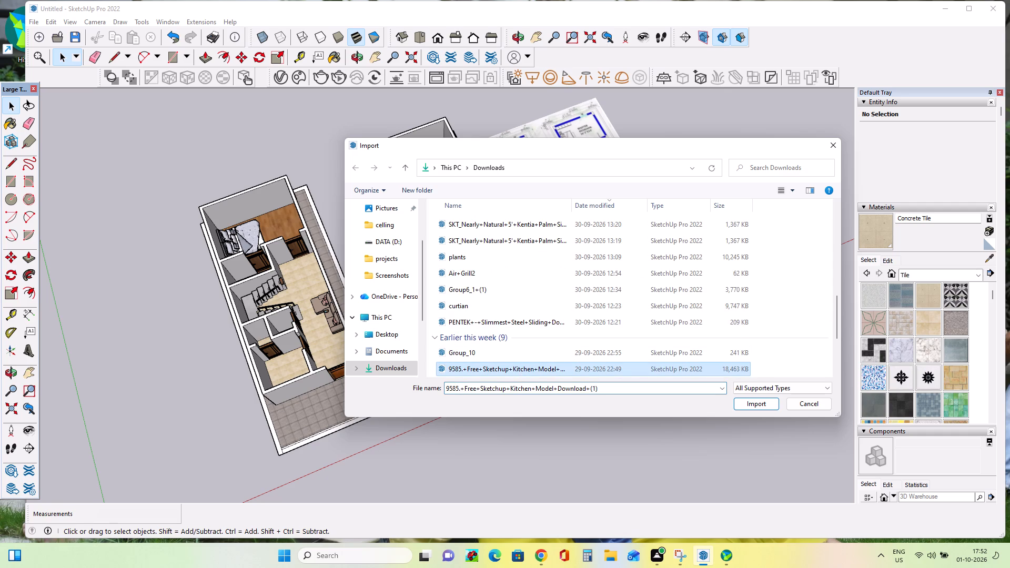
left_click(754, 405)
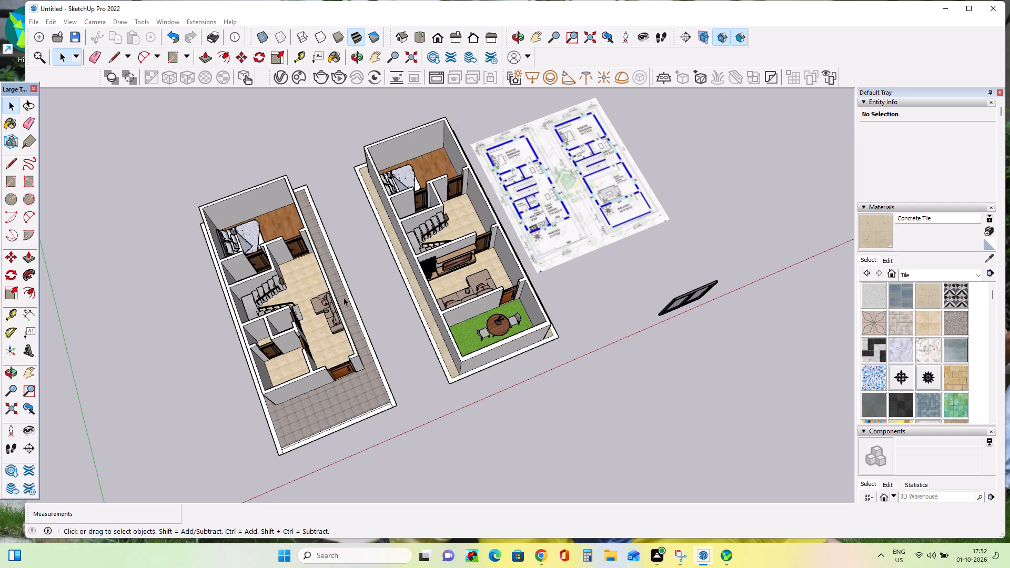
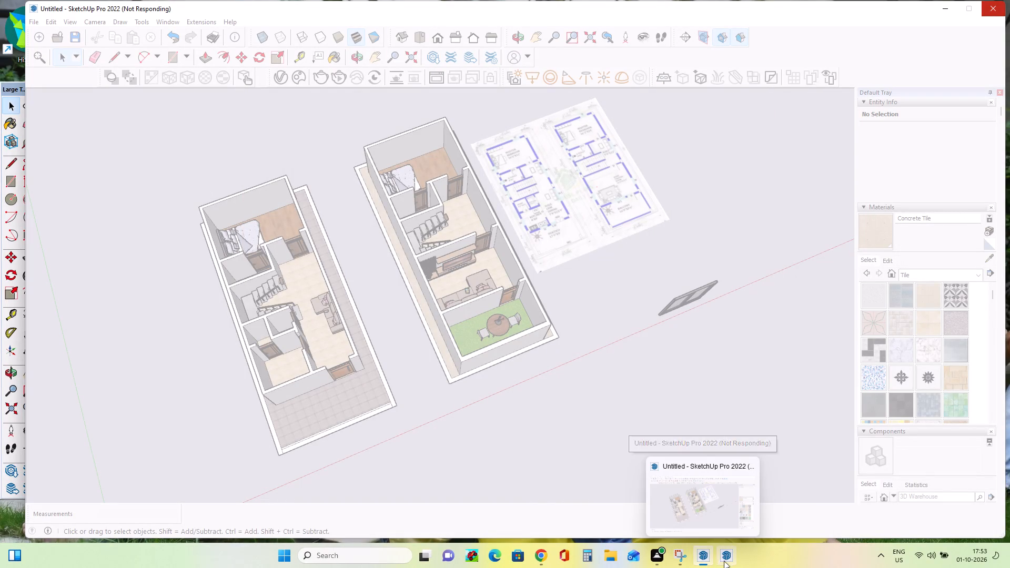
Close the unresponsive untitled SketchUp window containing the two house floor models.
left_click(748, 467)
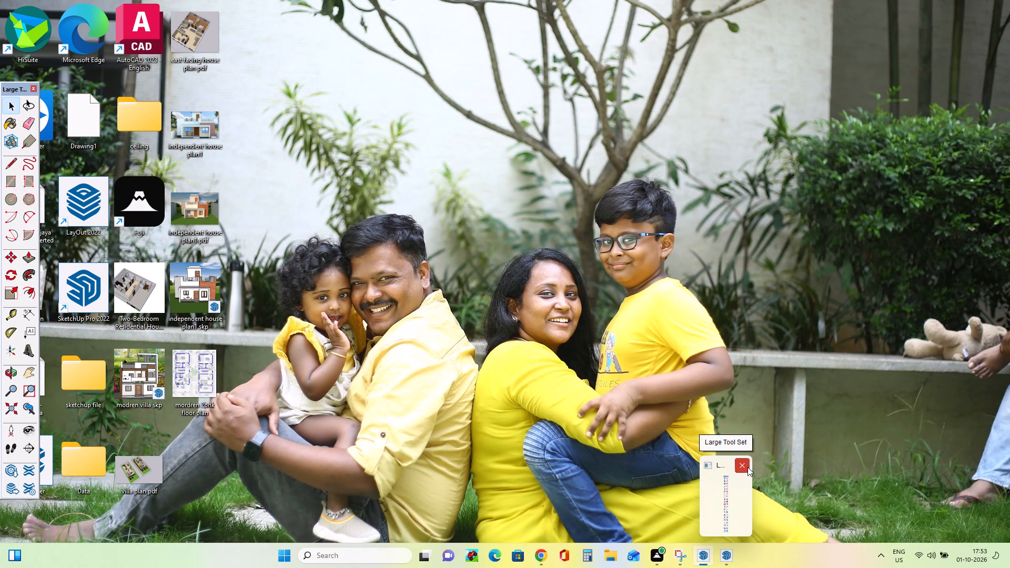
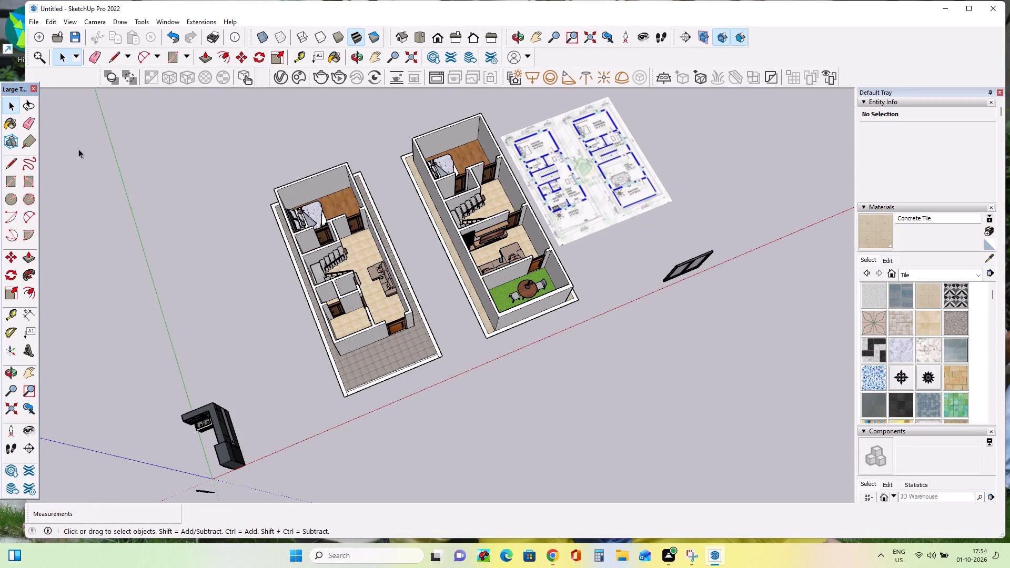
Dock the floating Large Tool Set along the side of the drawing area.
left_click_drag(17, 85, 31, 95)
left_click_drag(37, 98, 42, 99)
right_click(41, 99)
left_click(44, 99)
left_click(49, 100)
left_click(66, 93)
left_click_drag(67, 92, 69, 88)
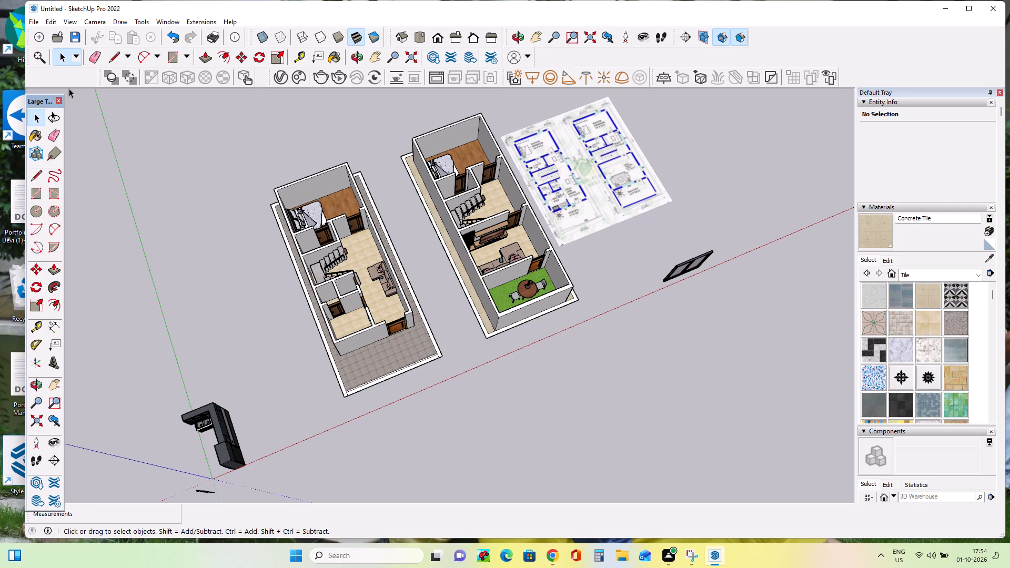
left_click_drag(69, 88, 69, 86)
left_click(45, 99)
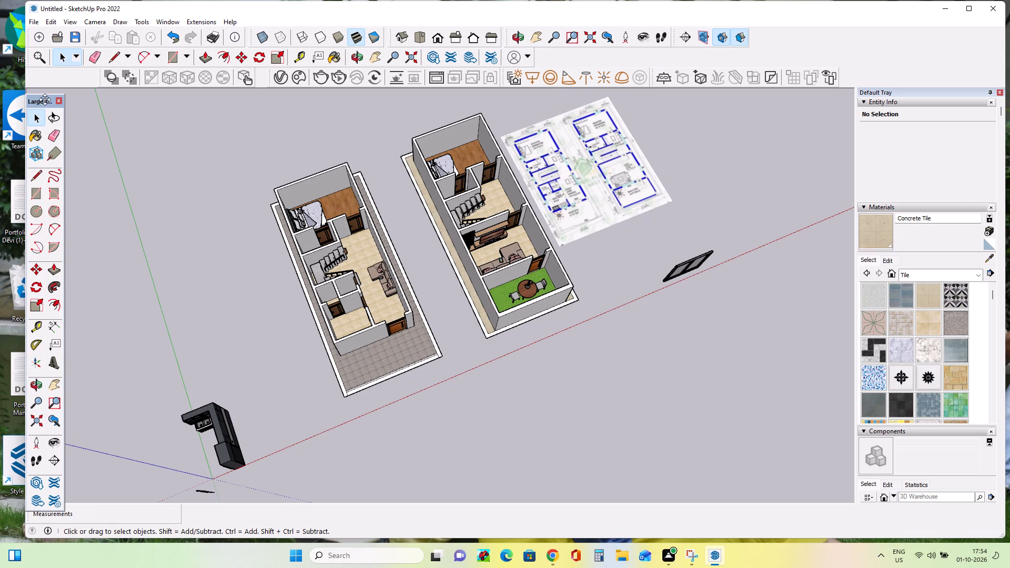
left_click_drag(55, 95, 61, 91)
right_click(55, 95)
left_click(62, 90)
left_click_drag(62, 90, 53, 85)
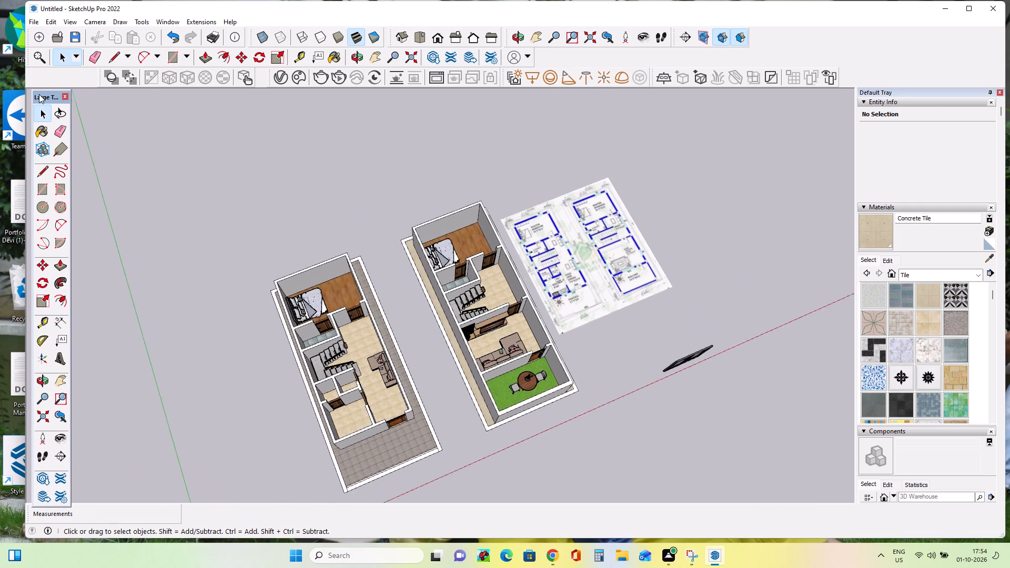
left_click(120, 140)
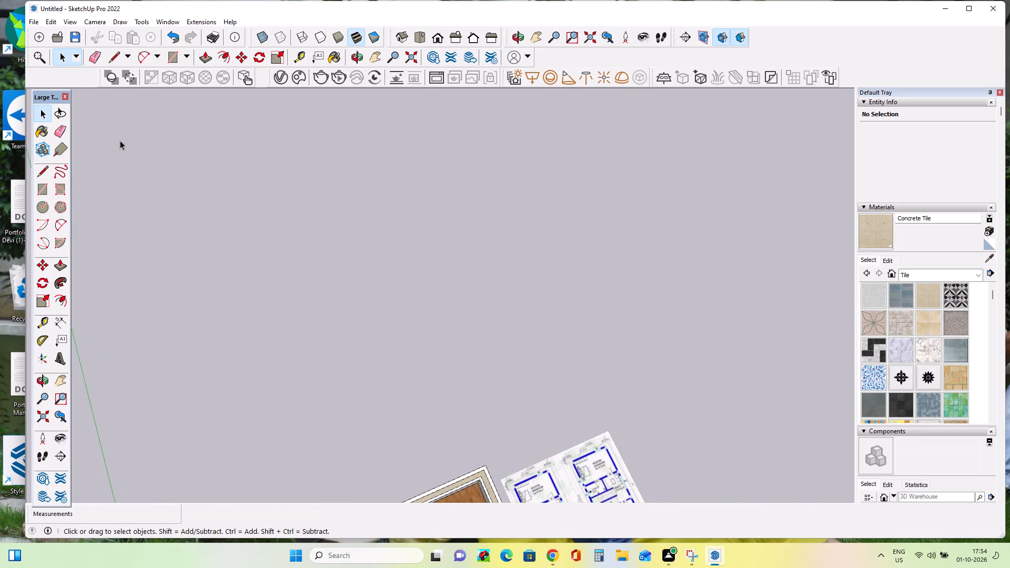
left_click_drag(44, 97, 39, 90)
left_click(37, 93)
right_click(37, 93)
triple_click(37, 93)
right_click(37, 94)
right_click(37, 94)
left_click(37, 94)
left_click(180, 133)
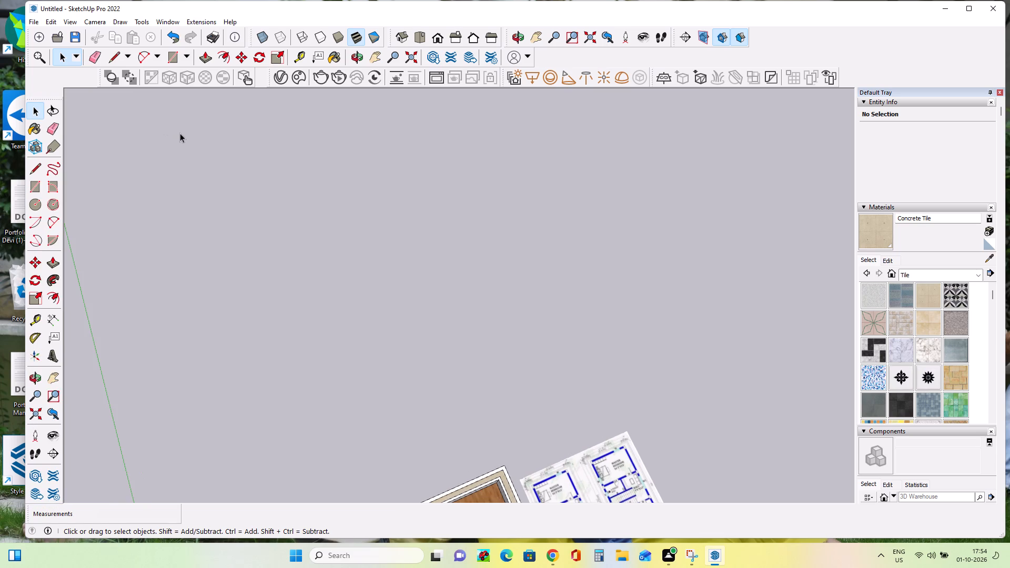
Maximize the untitled SketchUp window so it fills the screen.
scroll(156, 157, "down", 17)
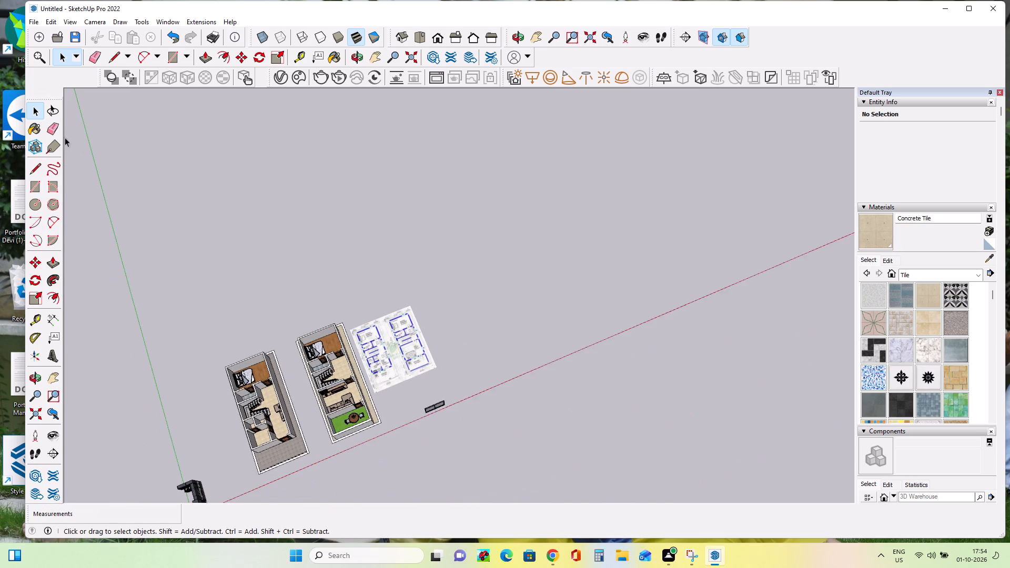
double_click(24, 77)
double_click(8, 81)
double_click(0, 81)
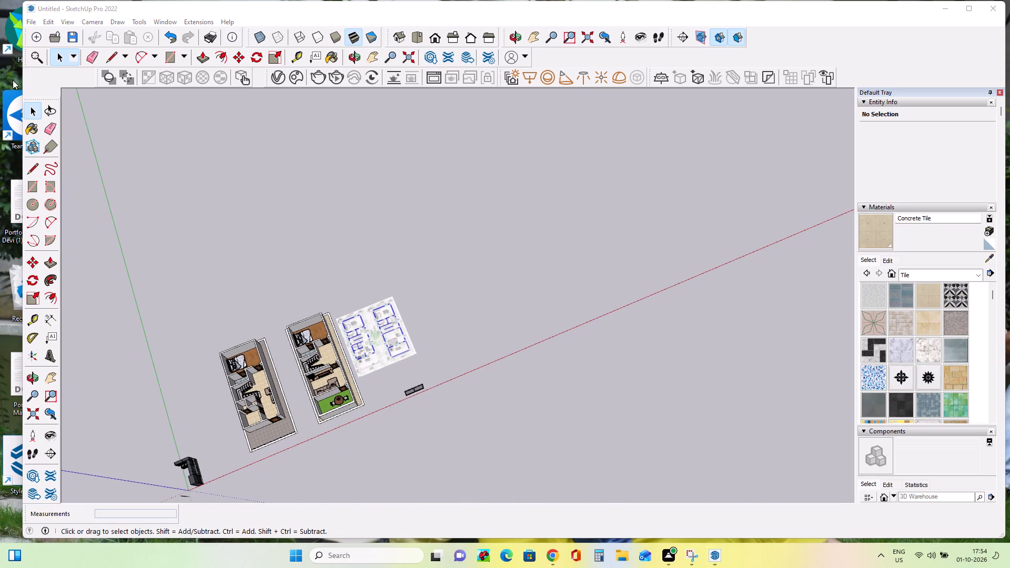
left_click_drag(15, 82, 0, 88)
left_click(0, 88)
left_click(23, 79)
left_click_drag(23, 79, 2, 82)
double_click(0, 82)
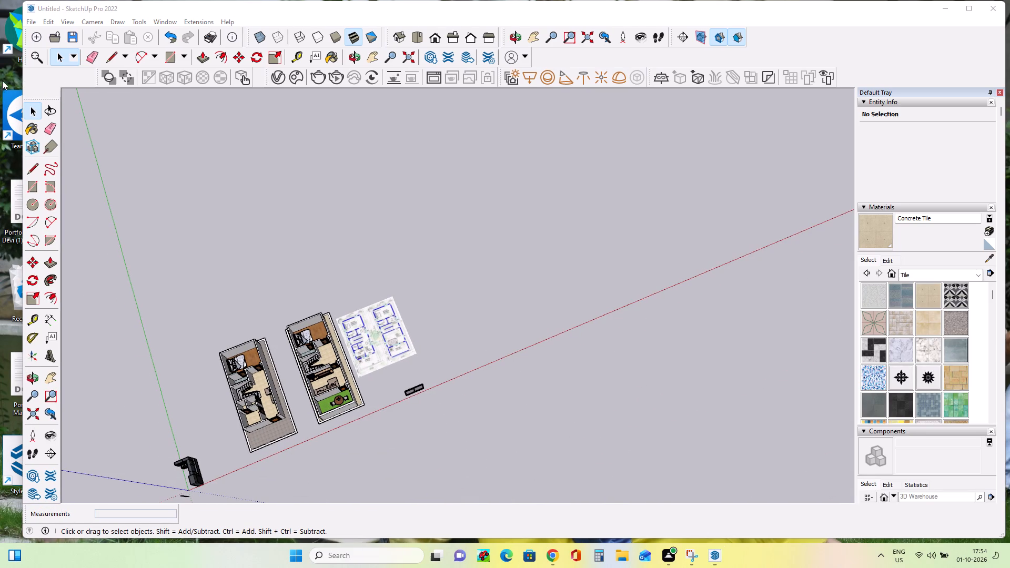
left_click_drag(24, 79, 12, 82)
left_click(11, 82)
double_click(964, 7)
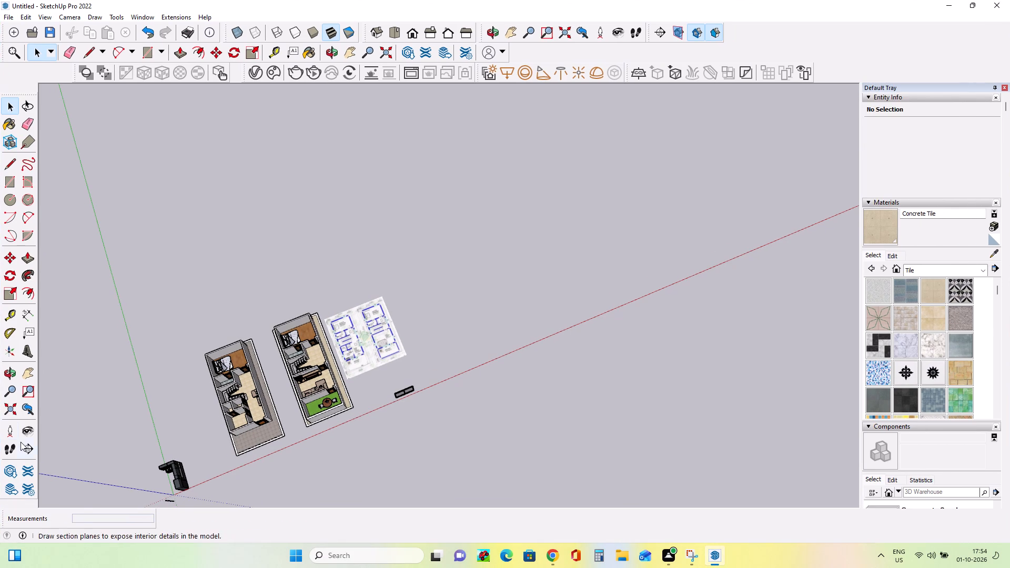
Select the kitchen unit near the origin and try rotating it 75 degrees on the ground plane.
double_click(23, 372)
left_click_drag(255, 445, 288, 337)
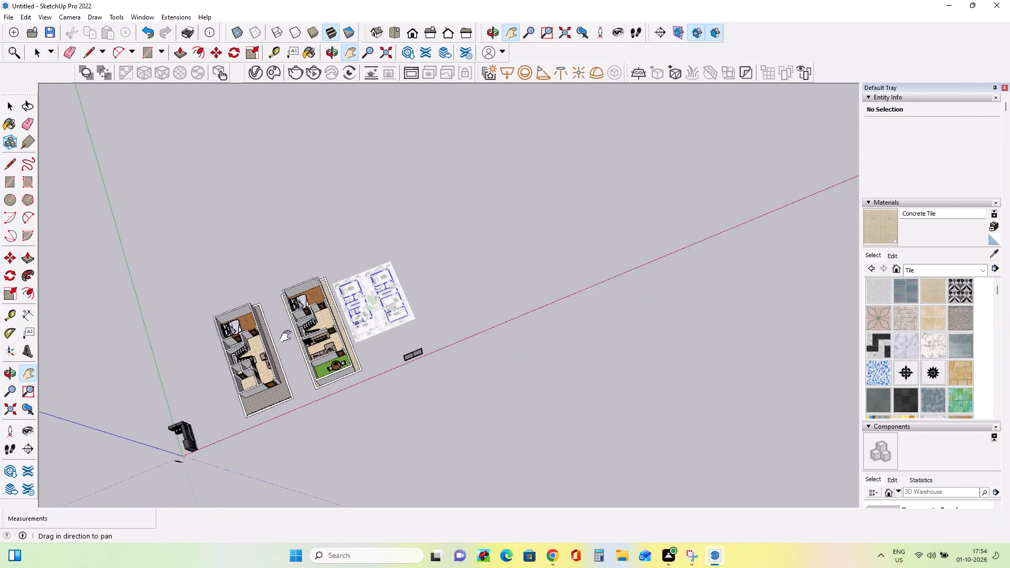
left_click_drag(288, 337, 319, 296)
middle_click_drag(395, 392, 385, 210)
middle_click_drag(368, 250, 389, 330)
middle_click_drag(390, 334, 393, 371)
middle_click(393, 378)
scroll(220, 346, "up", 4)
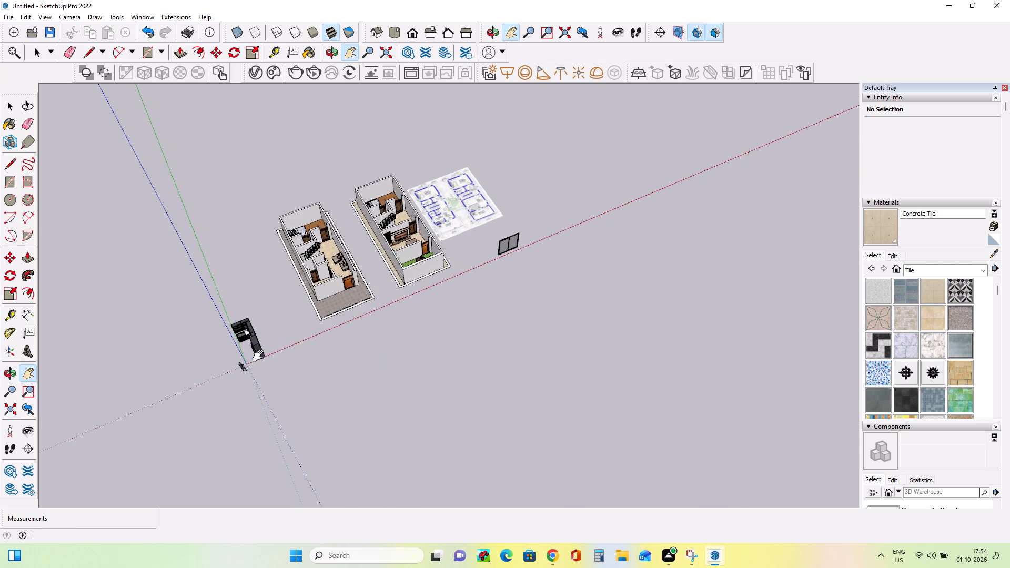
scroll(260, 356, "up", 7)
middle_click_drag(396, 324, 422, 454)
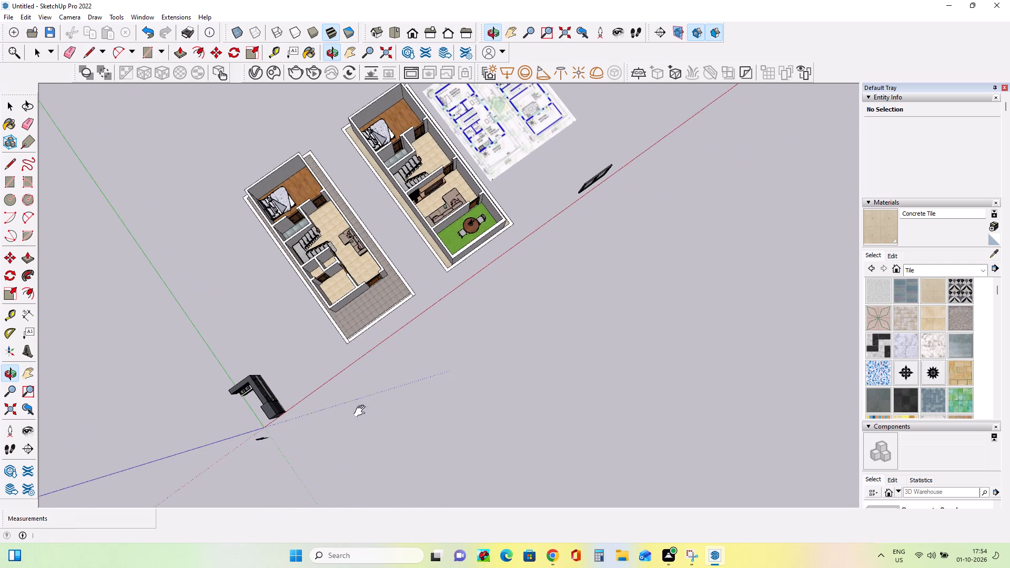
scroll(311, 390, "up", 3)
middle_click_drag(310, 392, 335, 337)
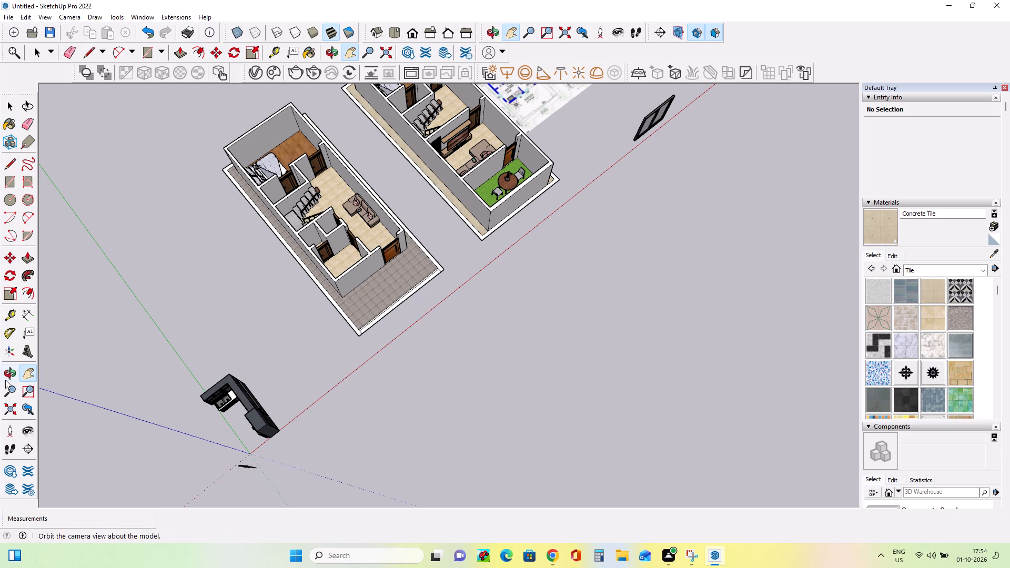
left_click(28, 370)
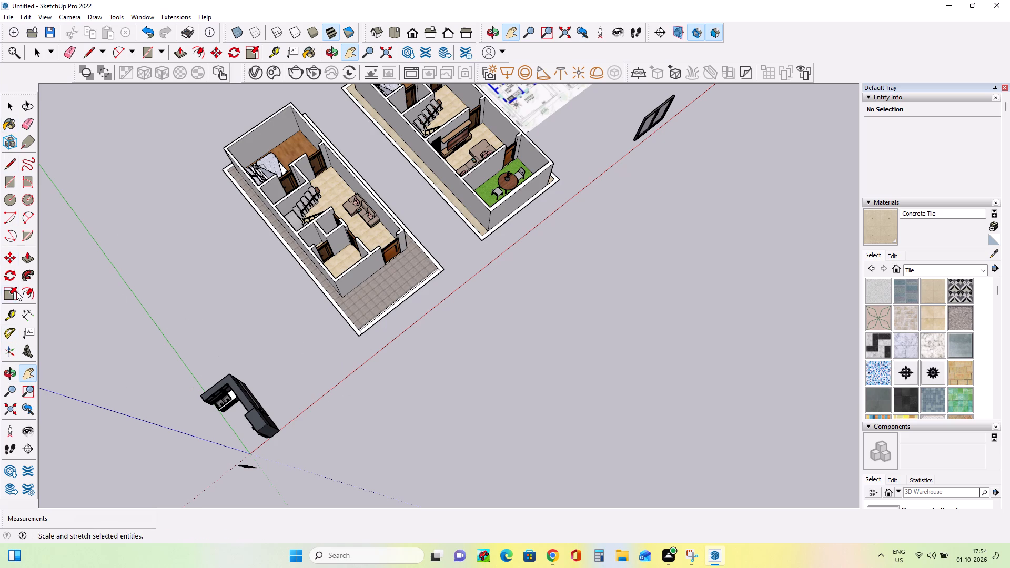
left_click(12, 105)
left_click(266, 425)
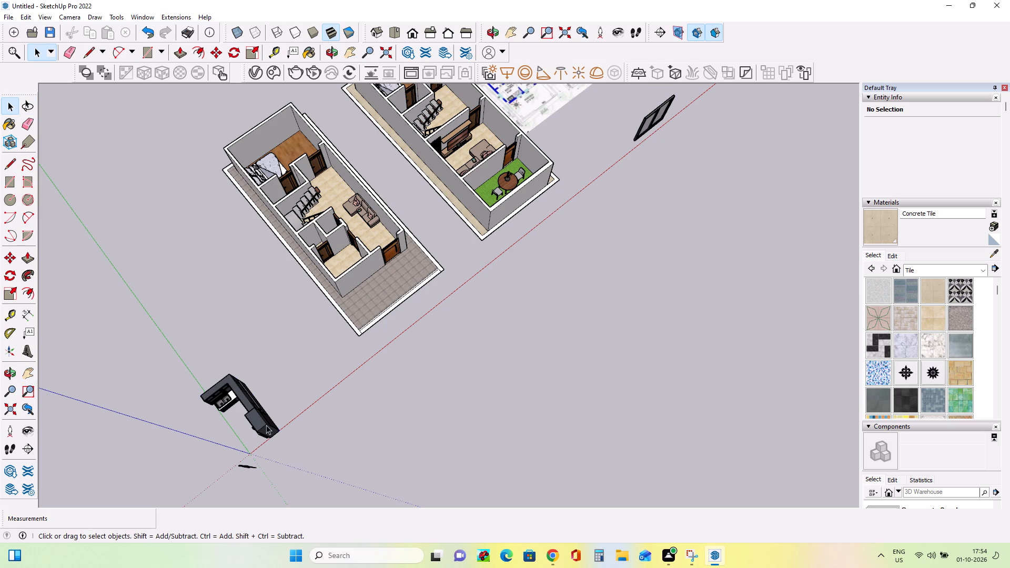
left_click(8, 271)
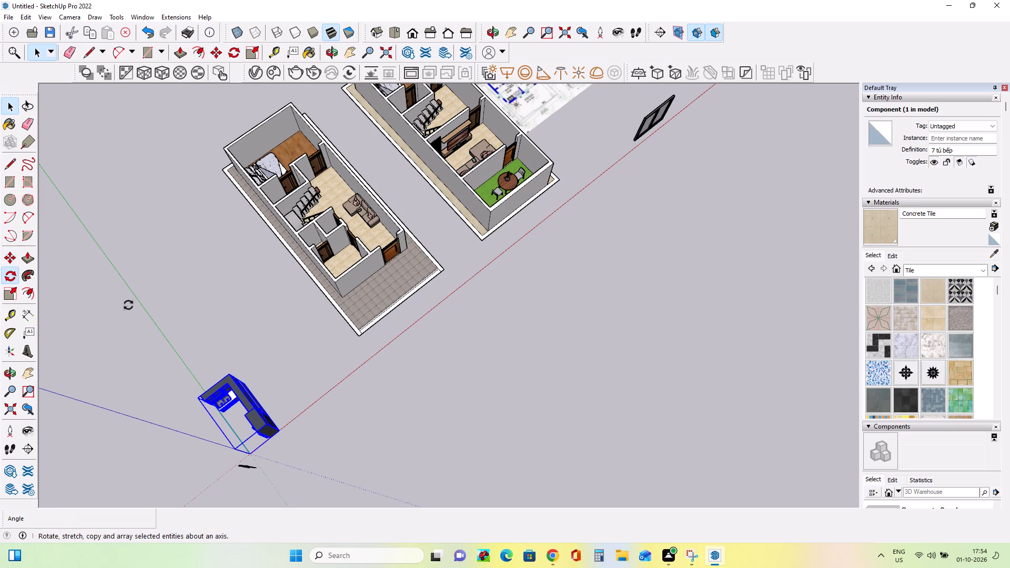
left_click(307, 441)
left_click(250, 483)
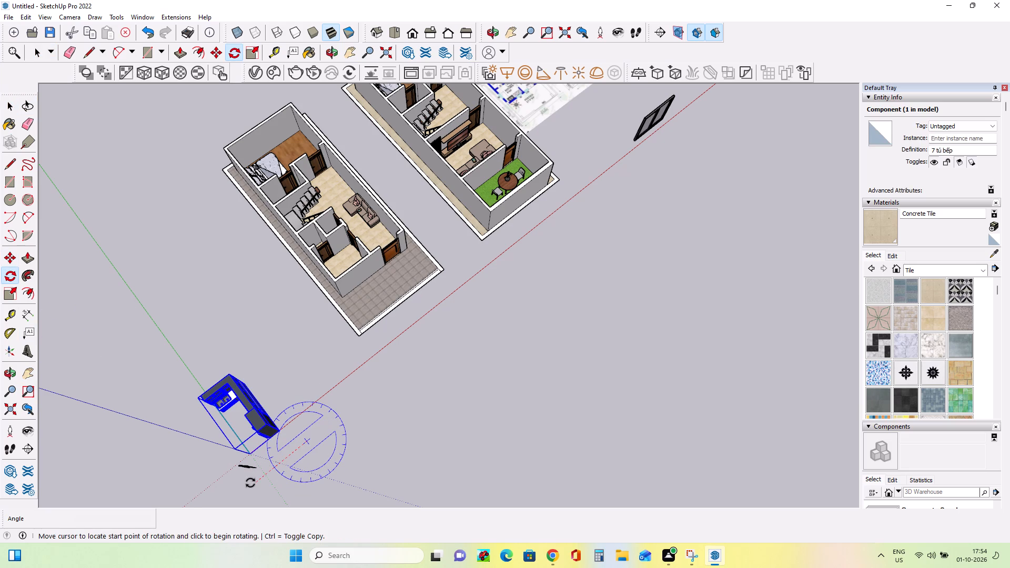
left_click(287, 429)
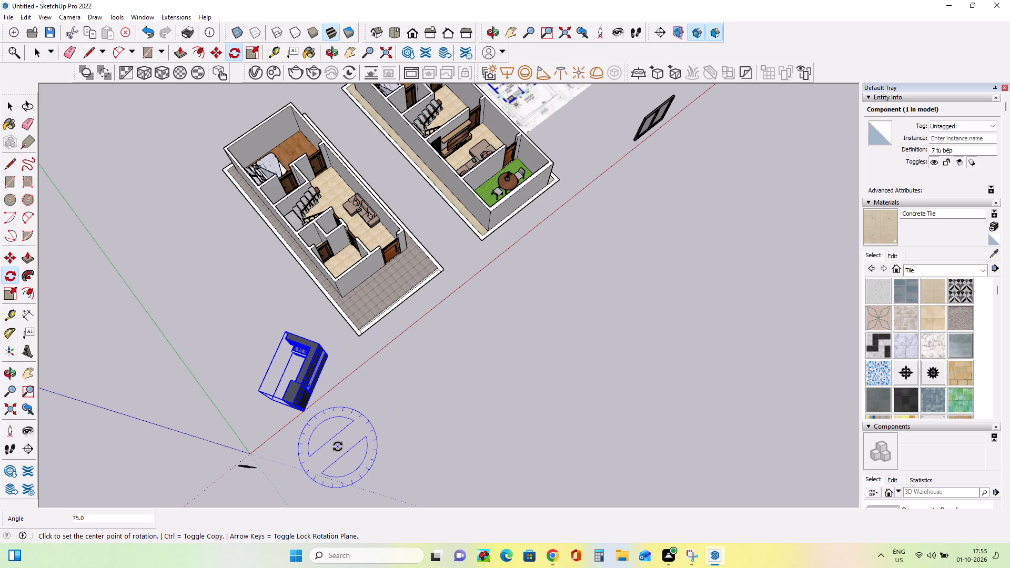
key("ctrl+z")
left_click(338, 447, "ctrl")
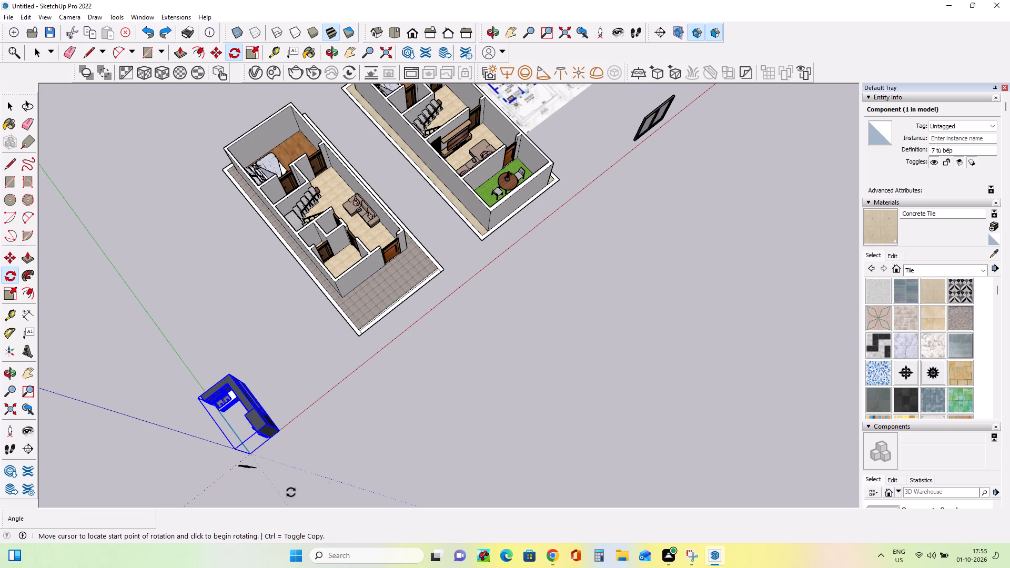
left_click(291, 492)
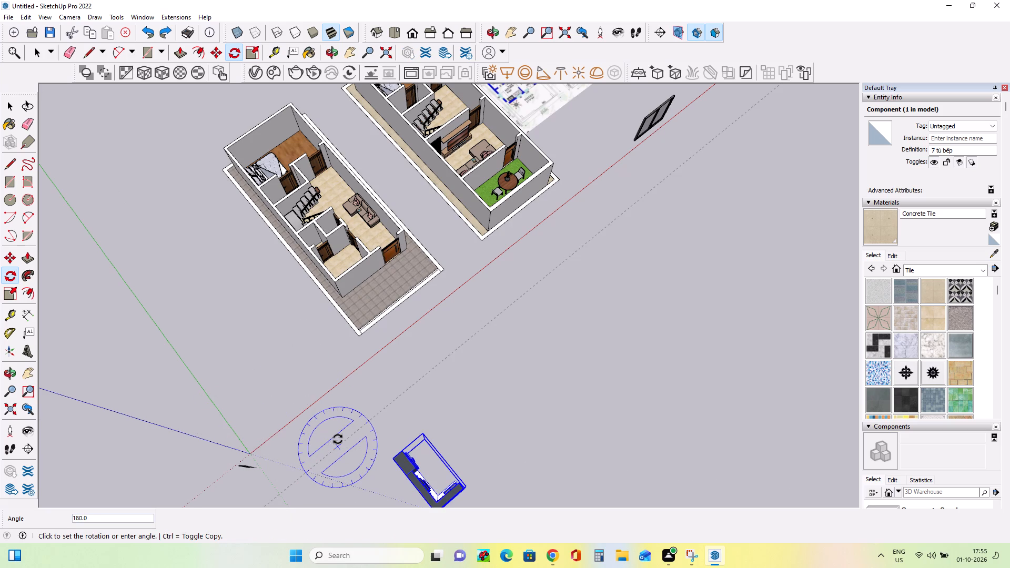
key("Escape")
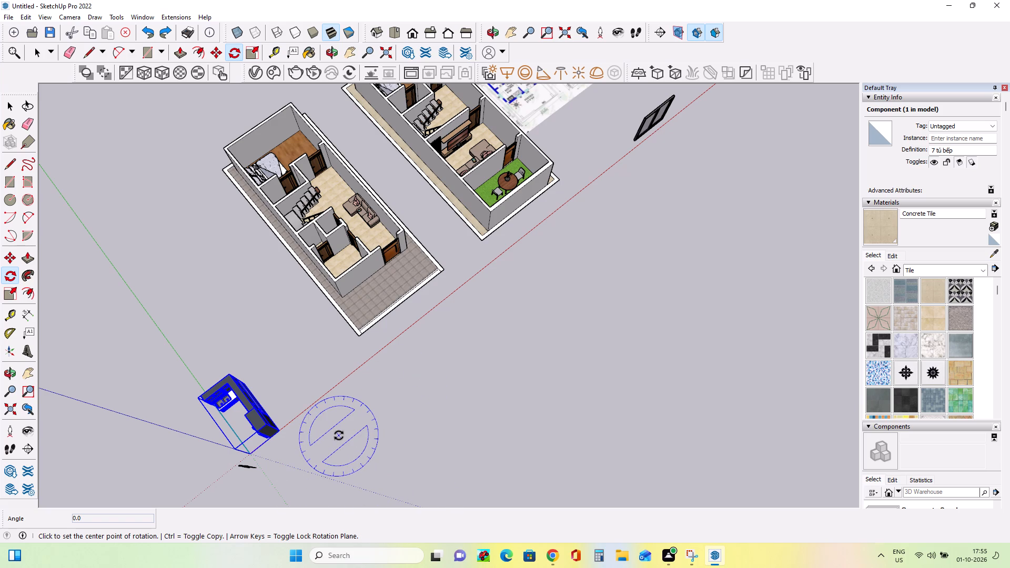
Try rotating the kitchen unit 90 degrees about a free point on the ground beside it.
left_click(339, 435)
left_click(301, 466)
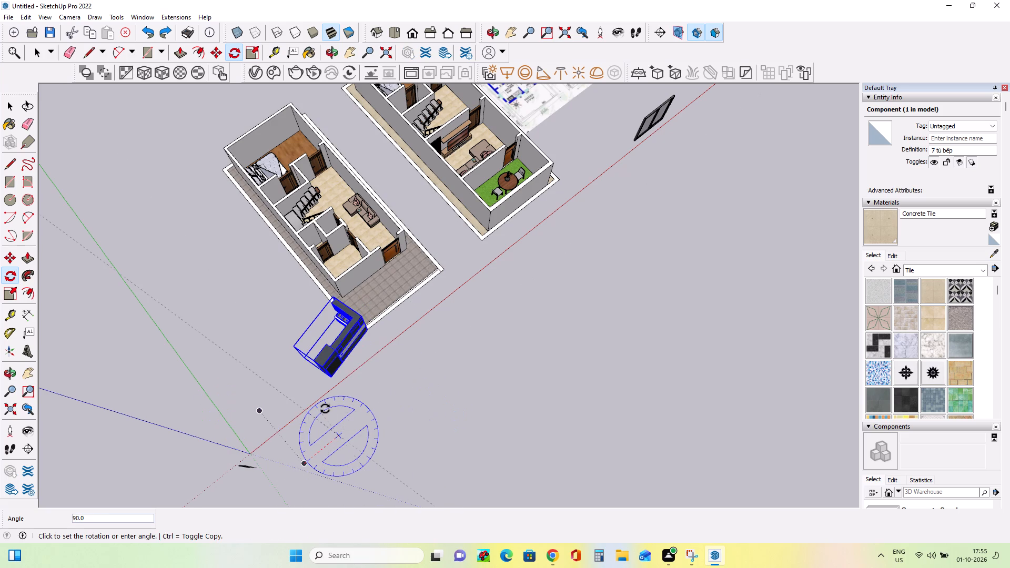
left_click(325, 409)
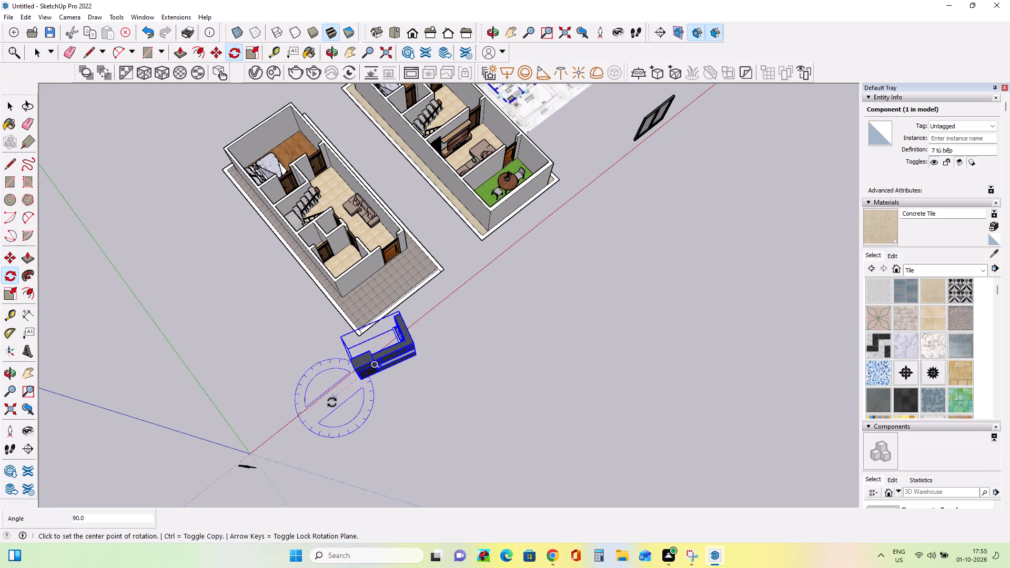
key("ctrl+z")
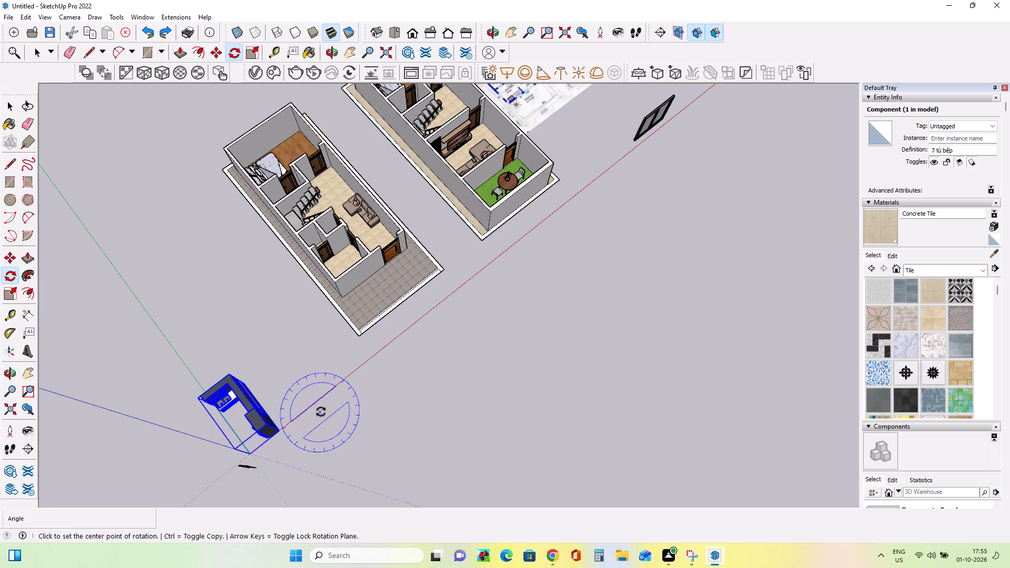
Rotate the kitchen unit 90 degrees on the ground plane about a point close beside it.
left_click(324, 423)
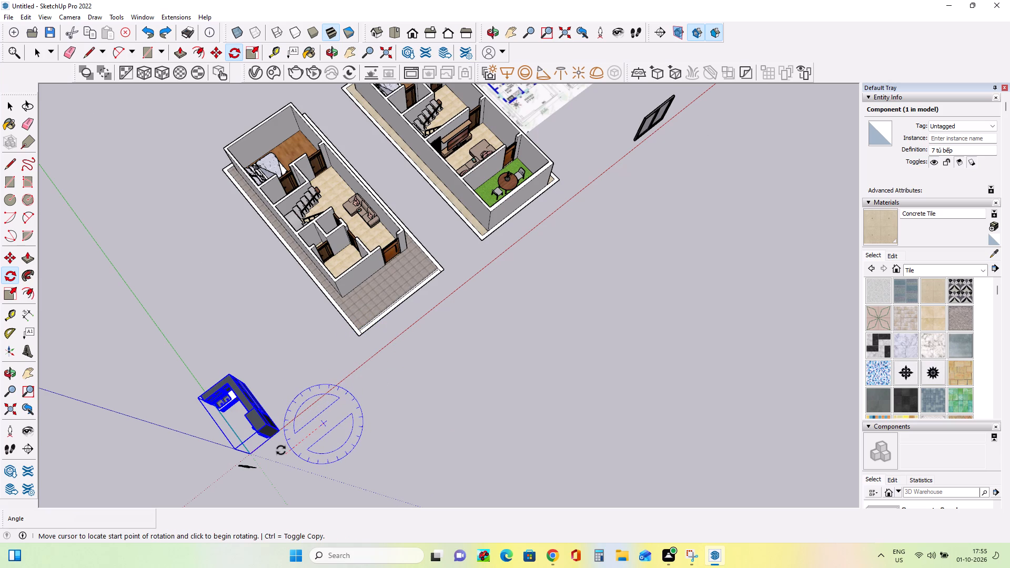
double_click(281, 450)
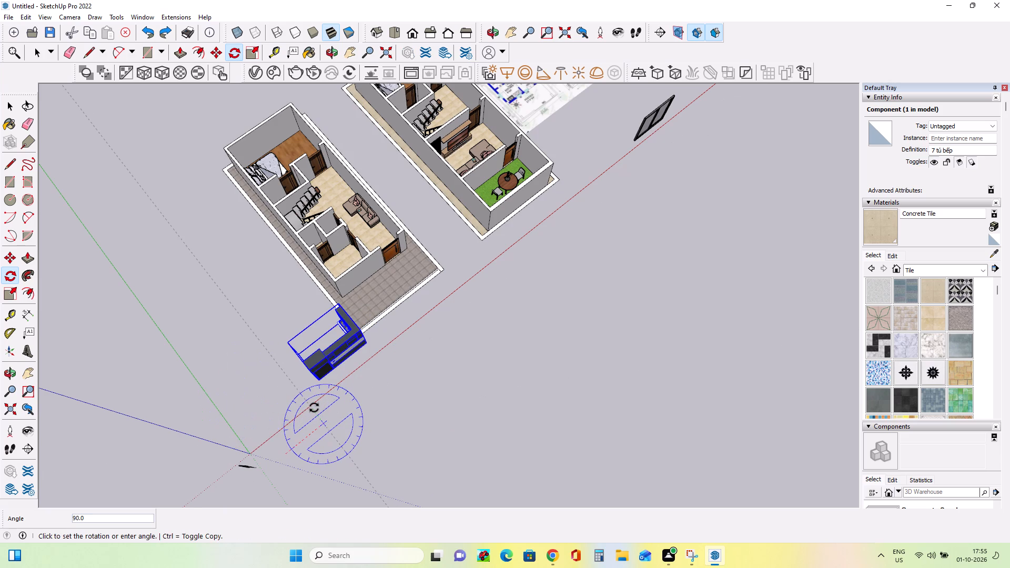
double_click(315, 408)
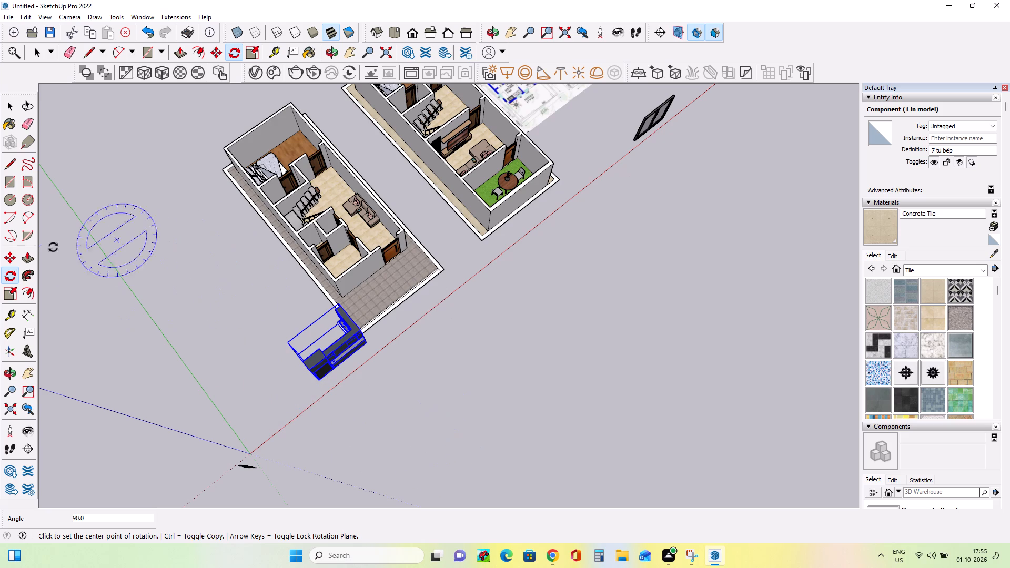
Scale the kitchen unit by 0.69 along the green axis and 0.78 along the blue axis.
double_click(3, 289)
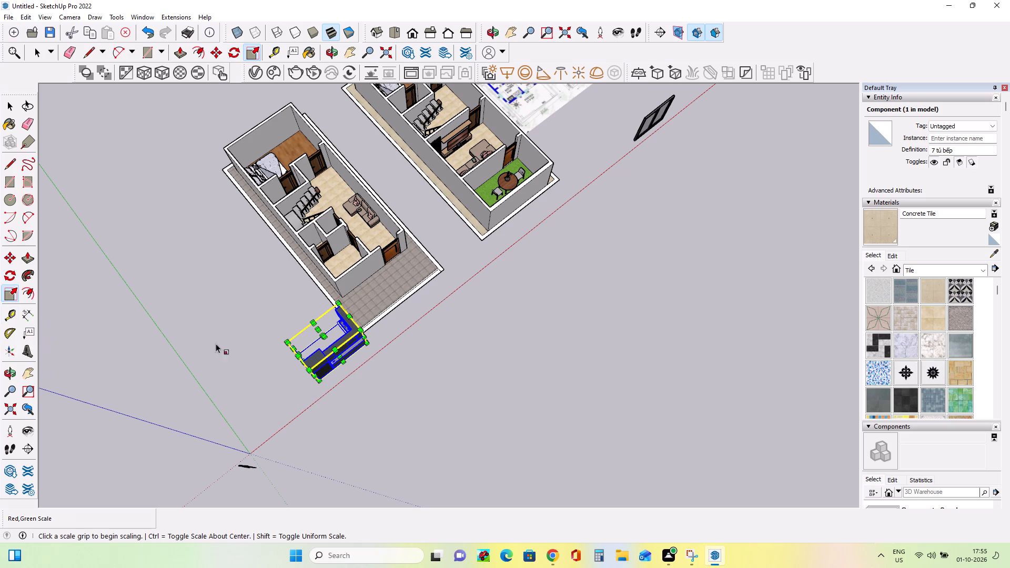
left_click(301, 366)
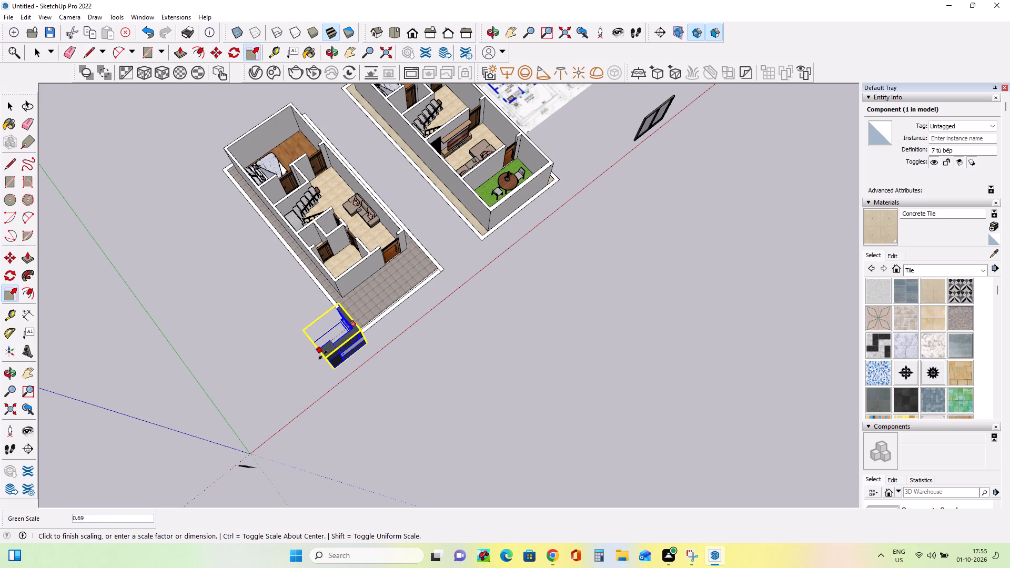
double_click(323, 355)
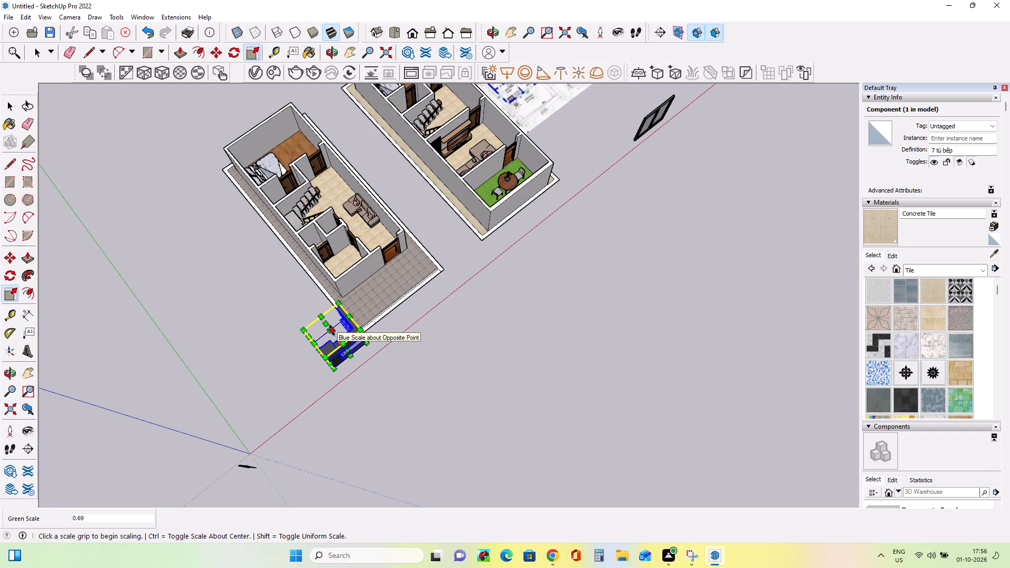
double_click(331, 328)
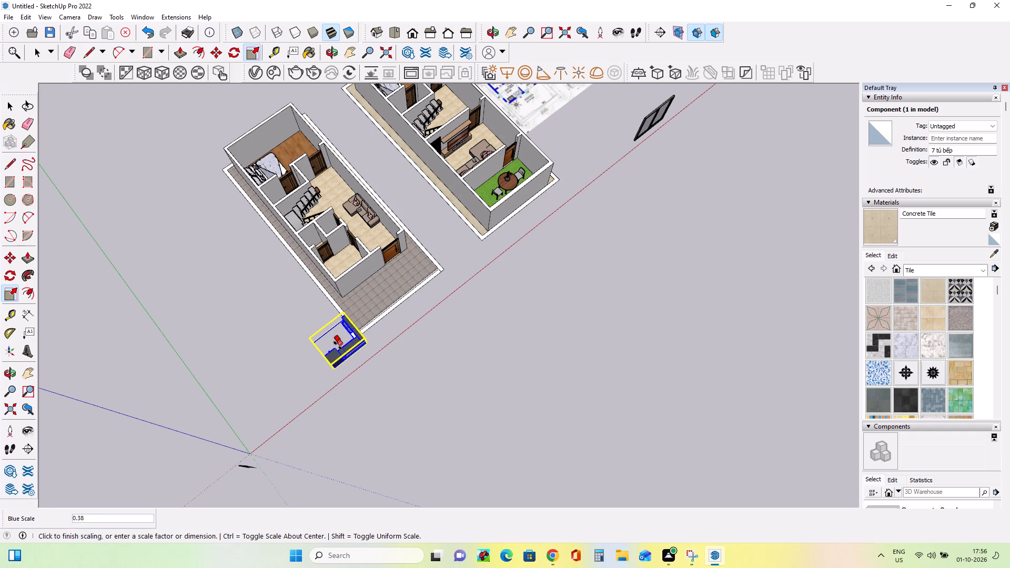
double_click(335, 333)
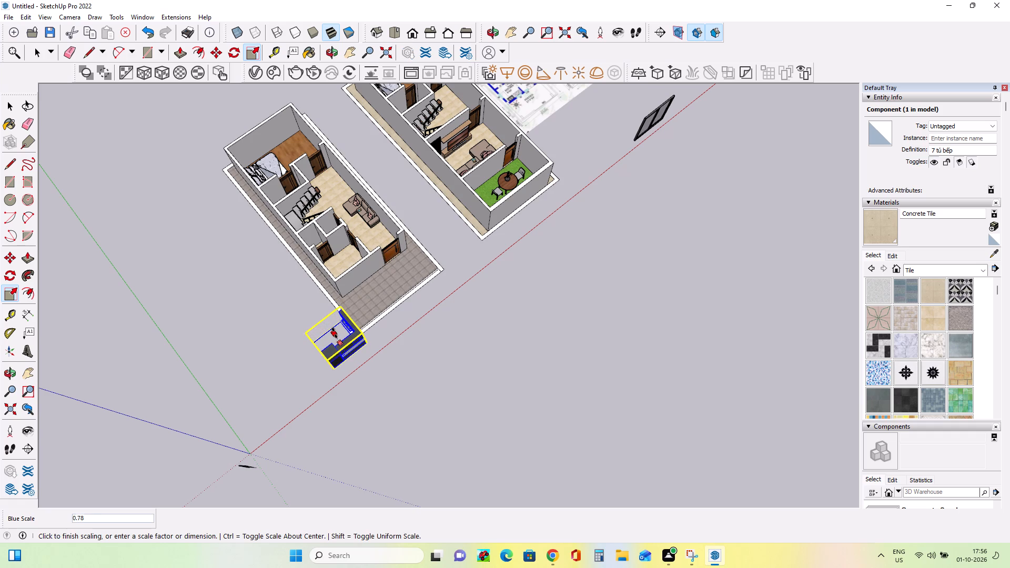
Move the kitchen unit about 13' 11" by its lower corner to the small front room of the house with the tiled porch.
left_click(10, 257)
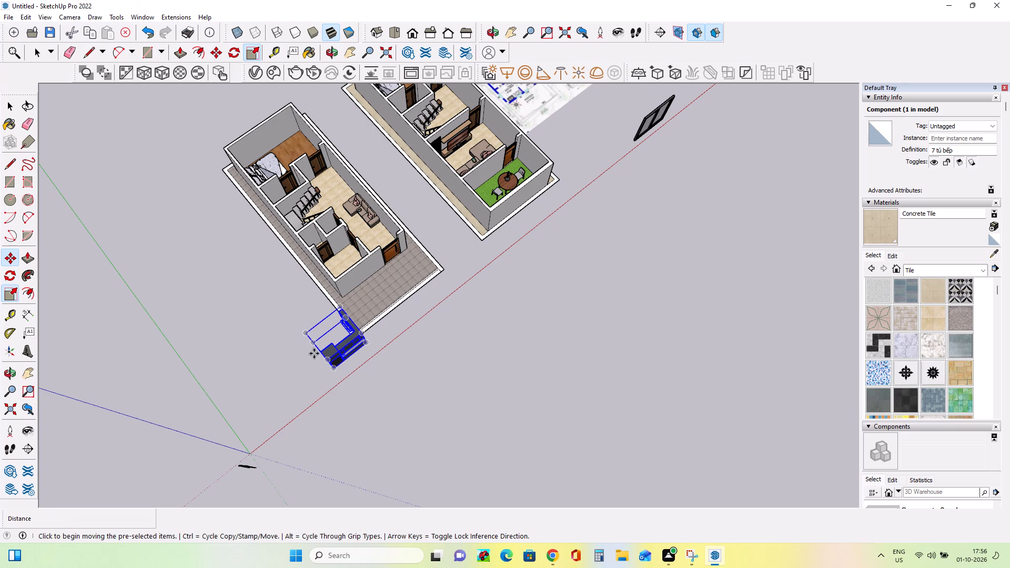
left_click(334, 372)
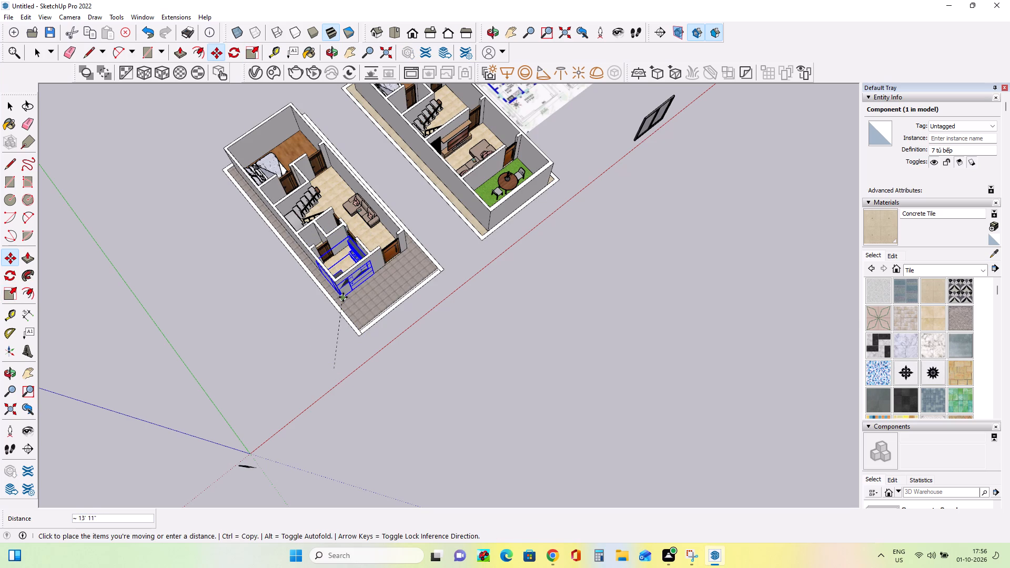
left_click(343, 297)
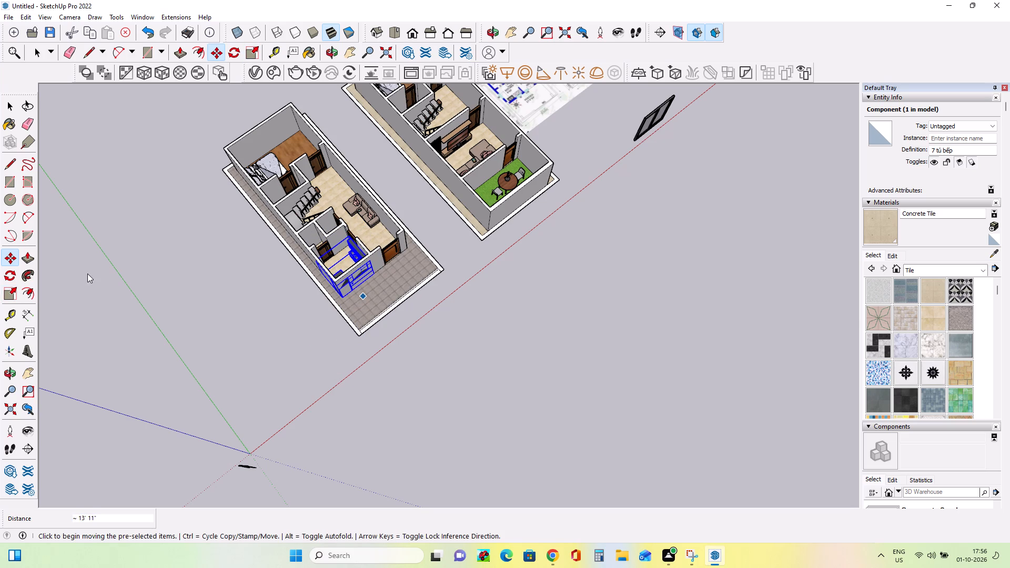
Scale the kitchen unit to fit its room: about 0.92 on the red axis, 0.87 on green, and 0.71 on red from the opposite side.
double_click(7, 289)
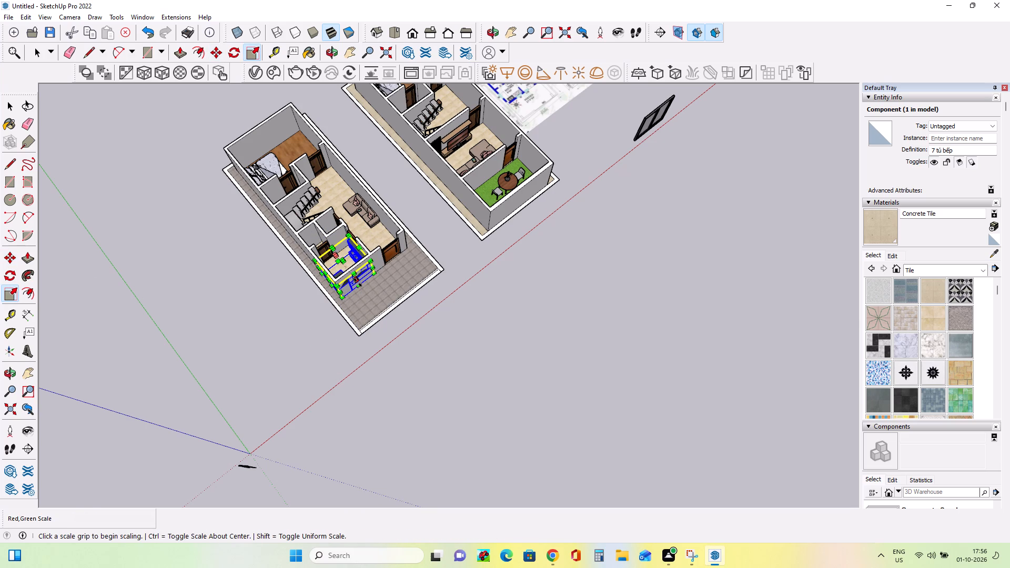
left_click(358, 282)
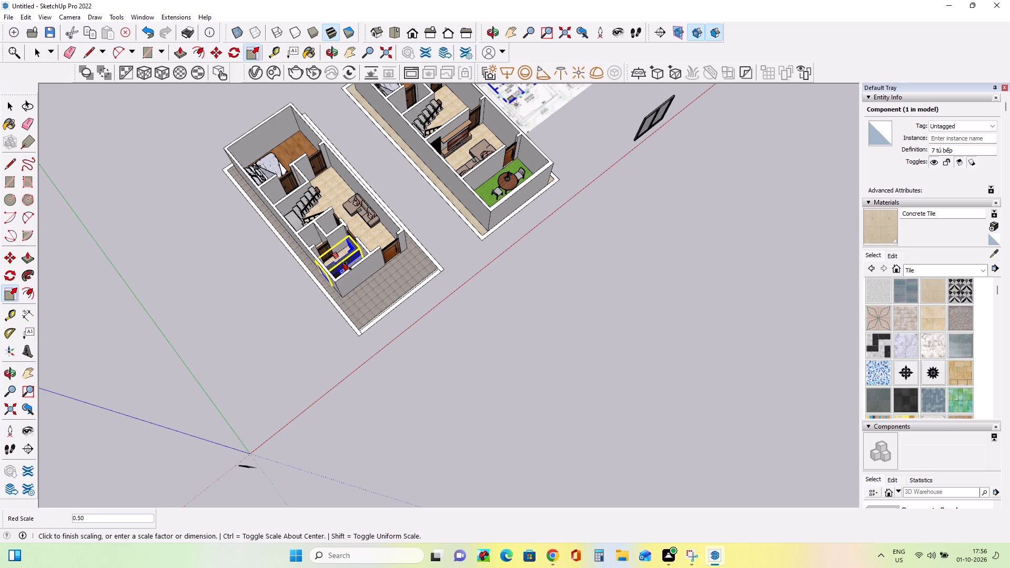
left_click(348, 268)
middle_click_drag(309, 318, 398, 316)
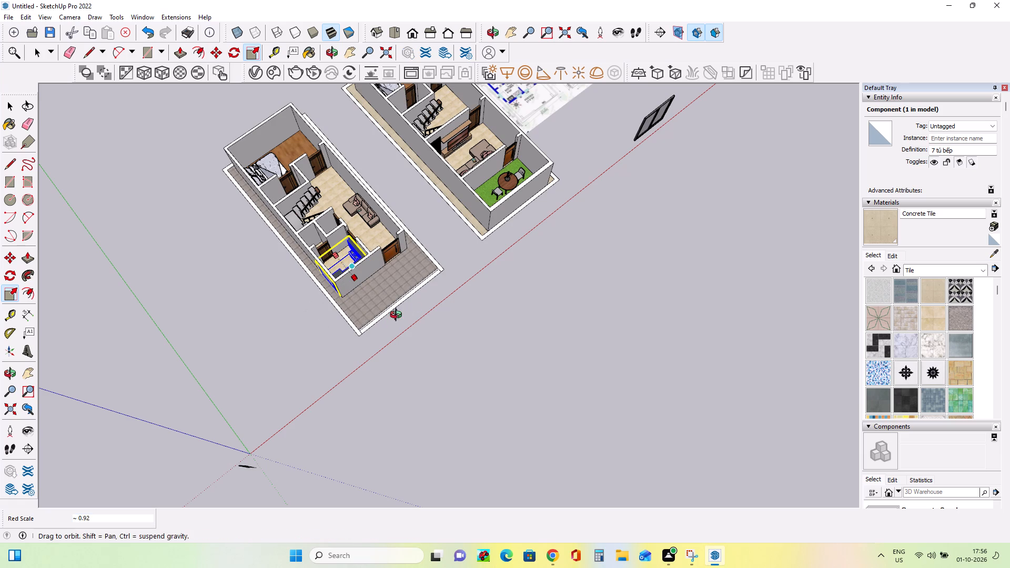
middle_click_drag(398, 316, 431, 296)
scroll(326, 322, "up", 8)
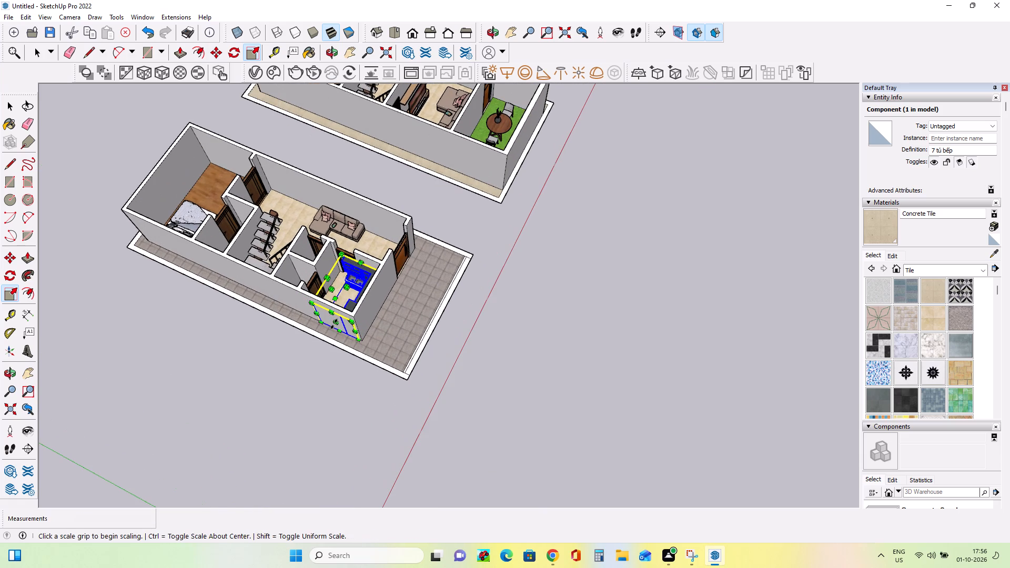
left_click(334, 323)
left_click(342, 317)
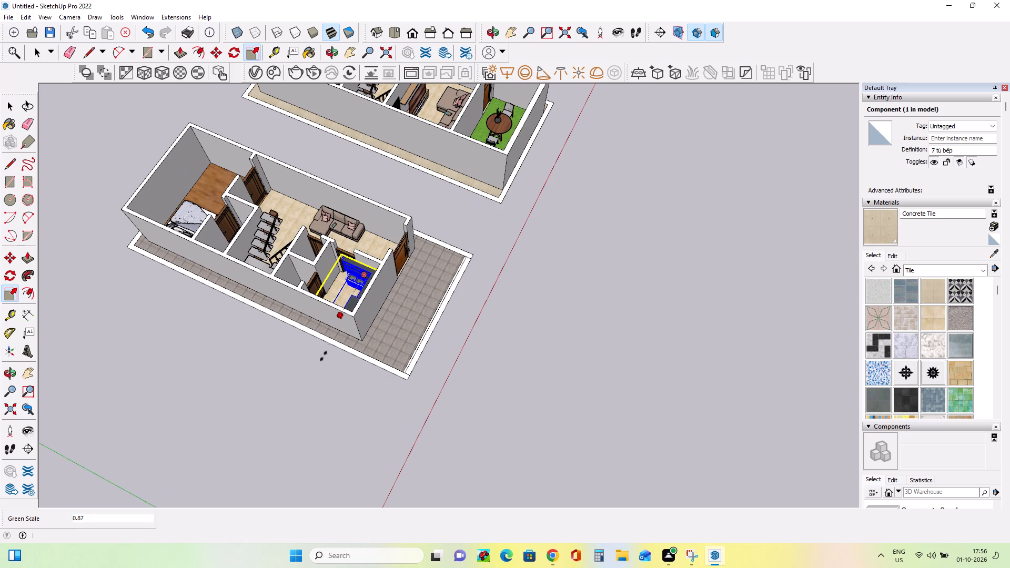
left_click(329, 285)
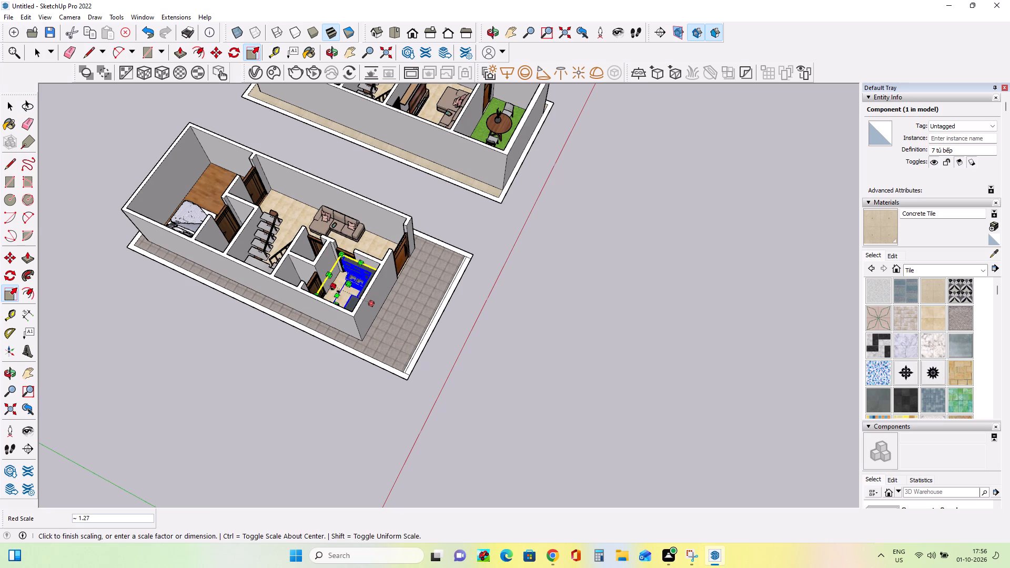
double_click(342, 295)
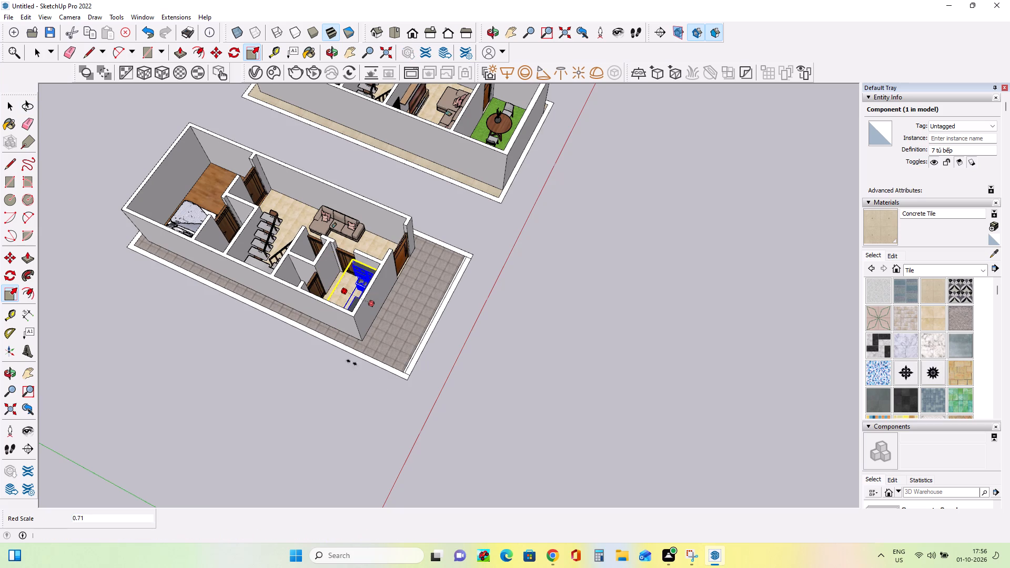
middle_click_drag(387, 385, 417, 471)
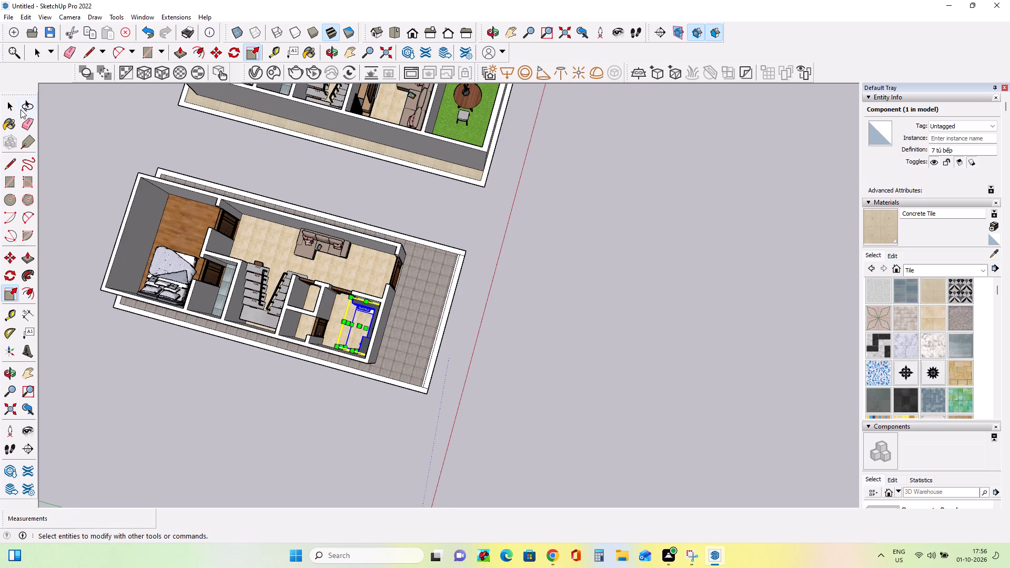
left_click(16, 109)
left_click(102, 152)
Examine how the kitchen unit fits in the front room of the house with the tiled porch.
middle_click_drag(211, 278, 365, 221)
middle_click_drag(372, 218, 461, 166)
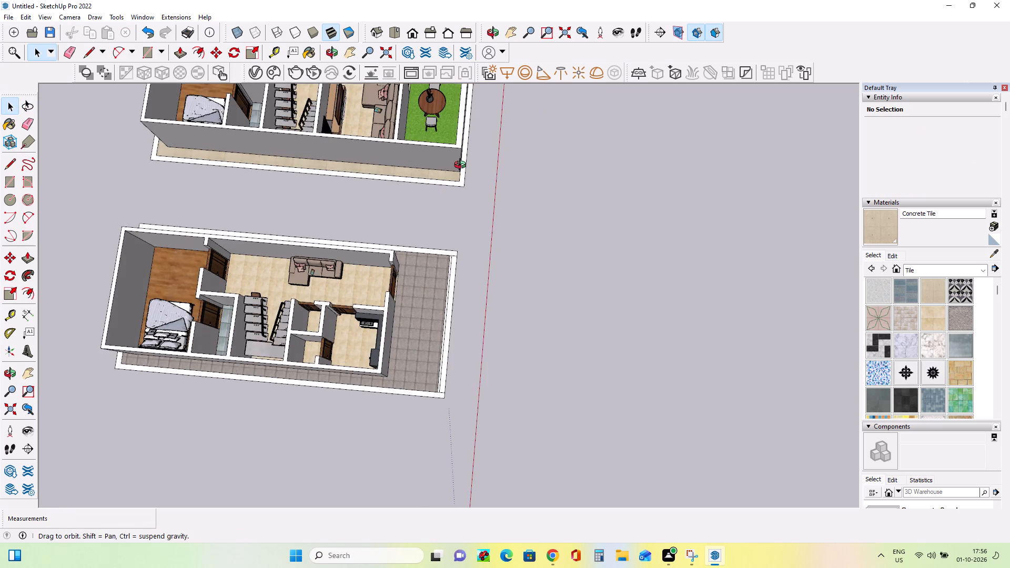
scroll(360, 350, "up", 9)
middle_click_drag(461, 384, 479, 439)
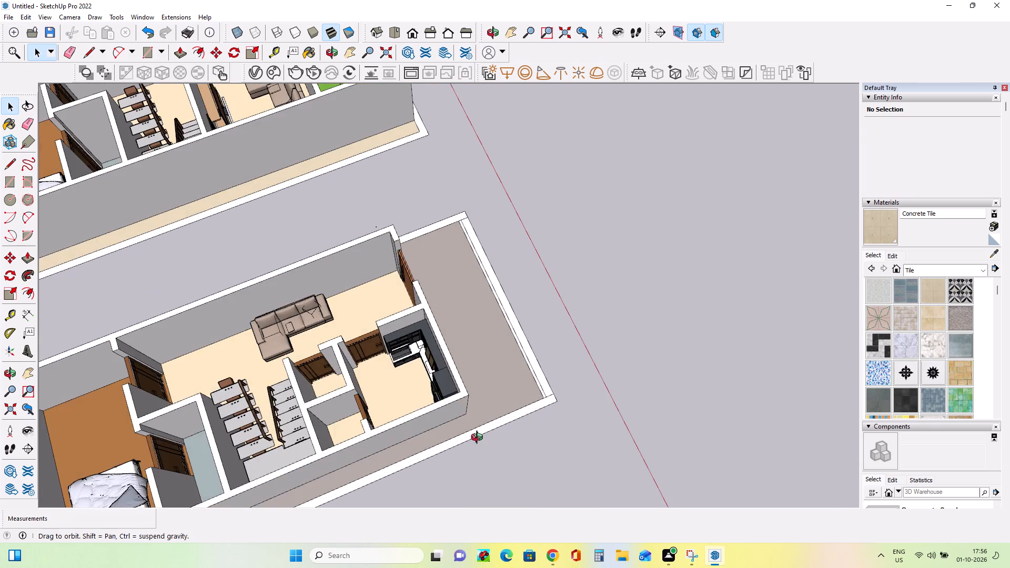
middle_click_drag(479, 439, 479, 451)
middle_click_drag(590, 425, 344, 460)
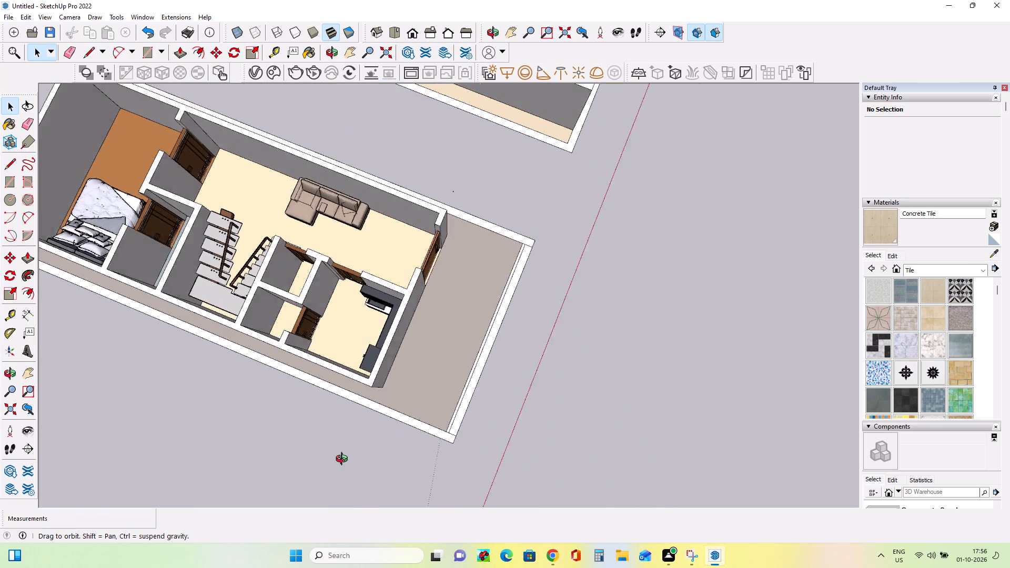
middle_click_drag(344, 460, 341, 460)
scroll(489, 362, "down", 5)
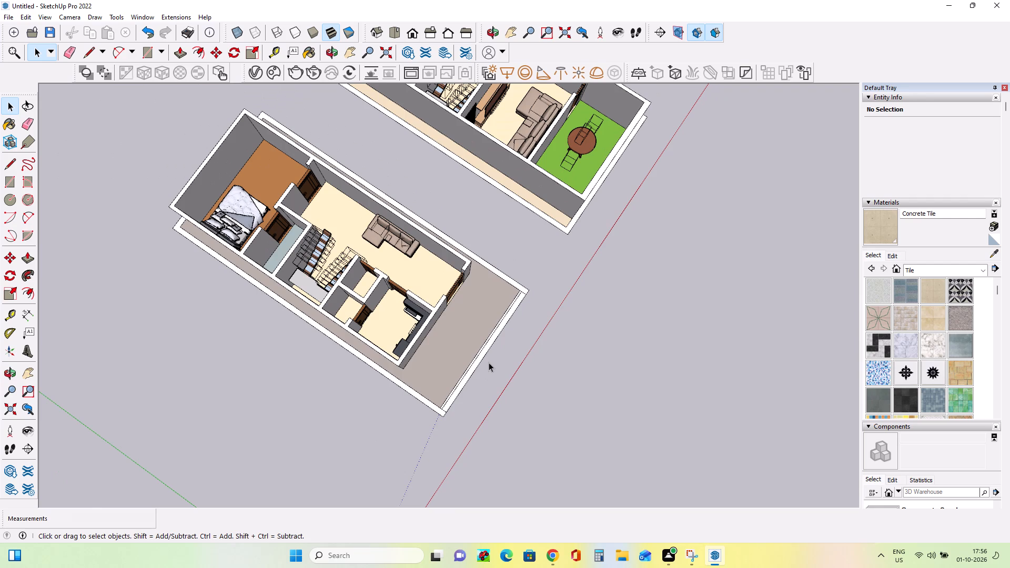
middle_click_drag(501, 380, 473, 305)
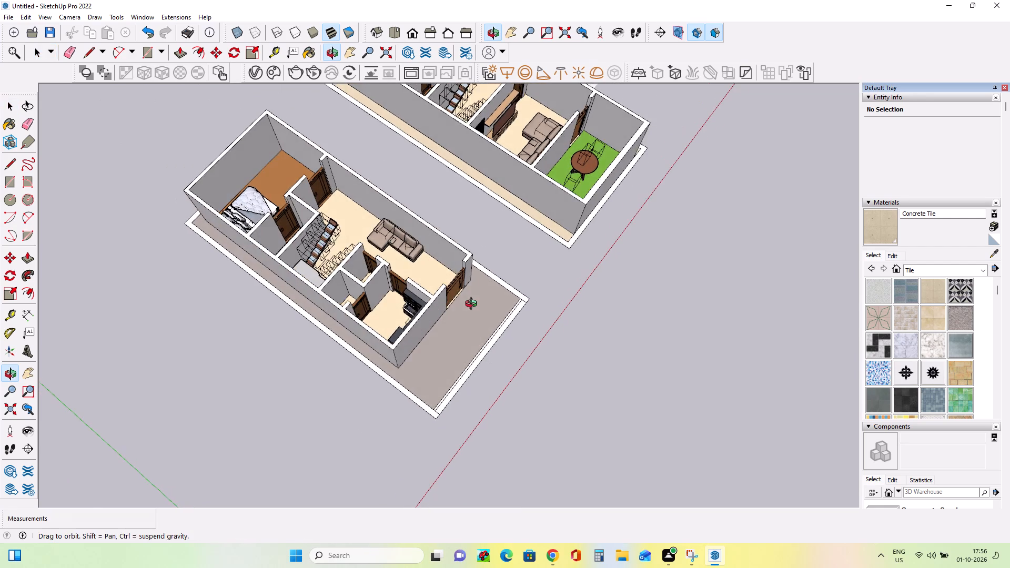
middle_click_drag(473, 305, 469, 291)
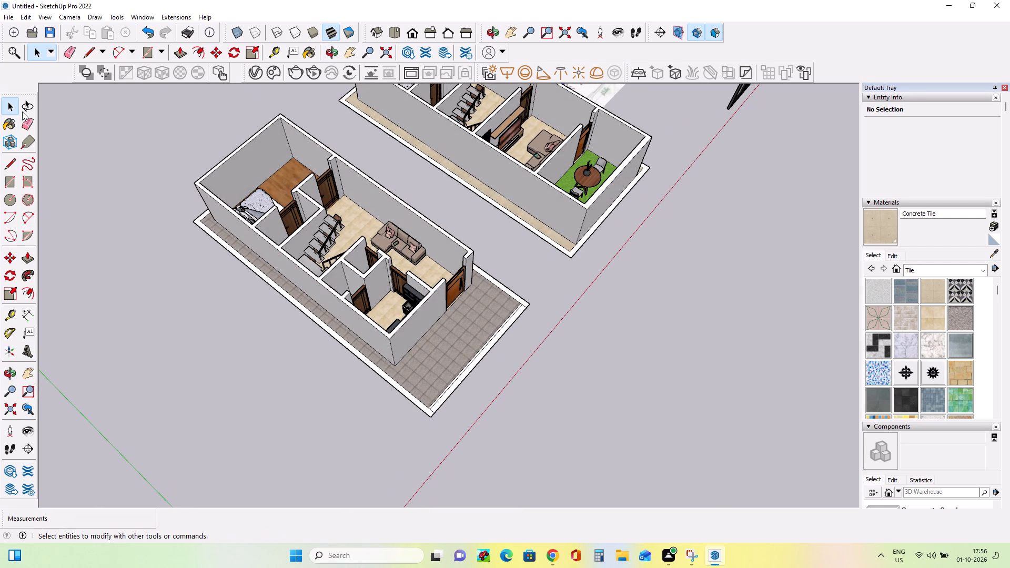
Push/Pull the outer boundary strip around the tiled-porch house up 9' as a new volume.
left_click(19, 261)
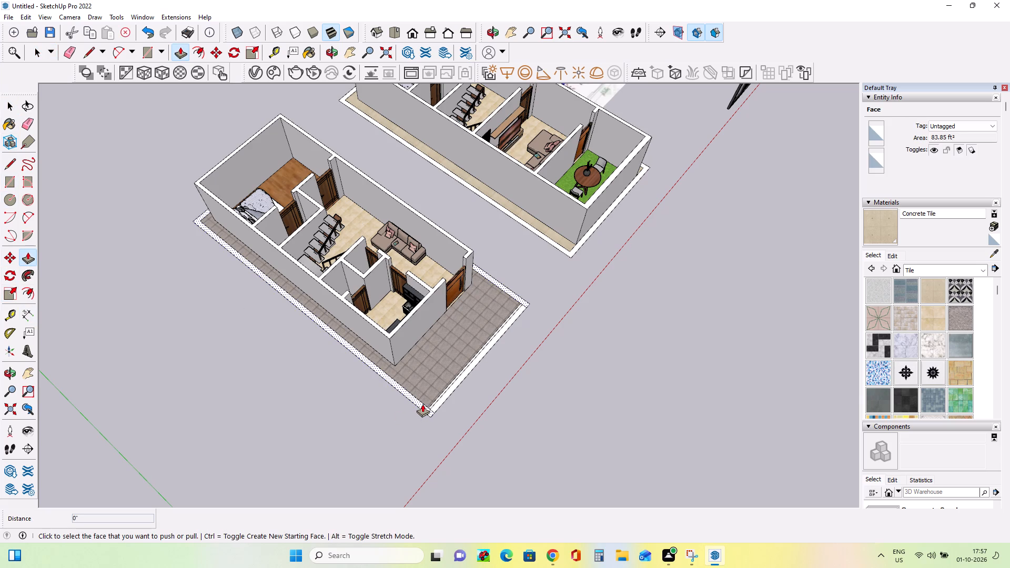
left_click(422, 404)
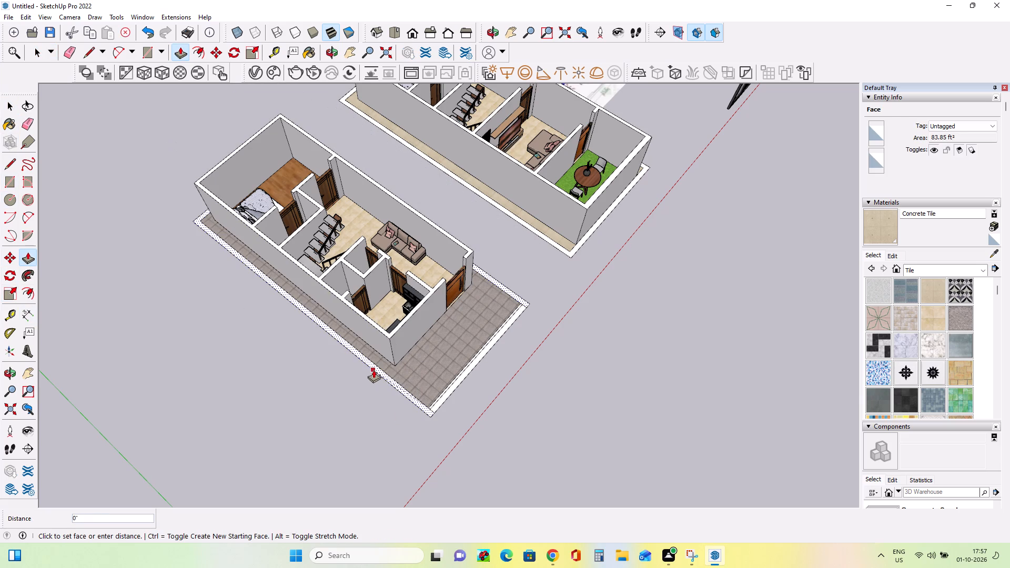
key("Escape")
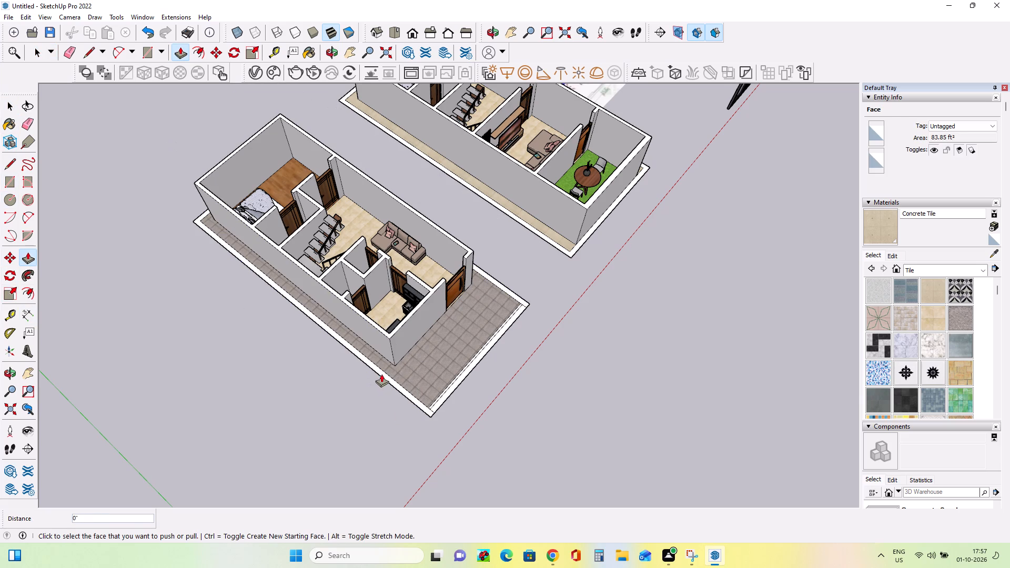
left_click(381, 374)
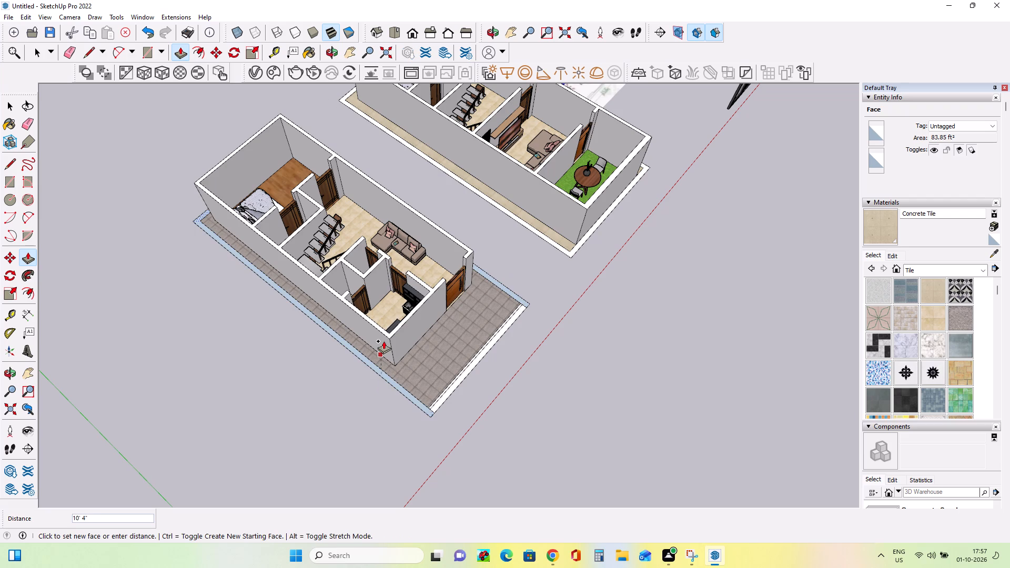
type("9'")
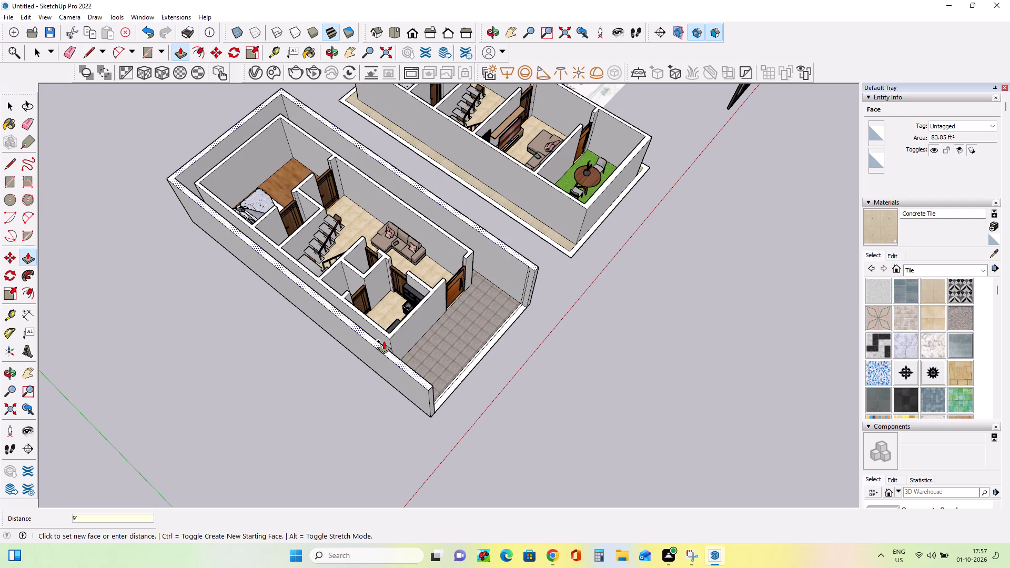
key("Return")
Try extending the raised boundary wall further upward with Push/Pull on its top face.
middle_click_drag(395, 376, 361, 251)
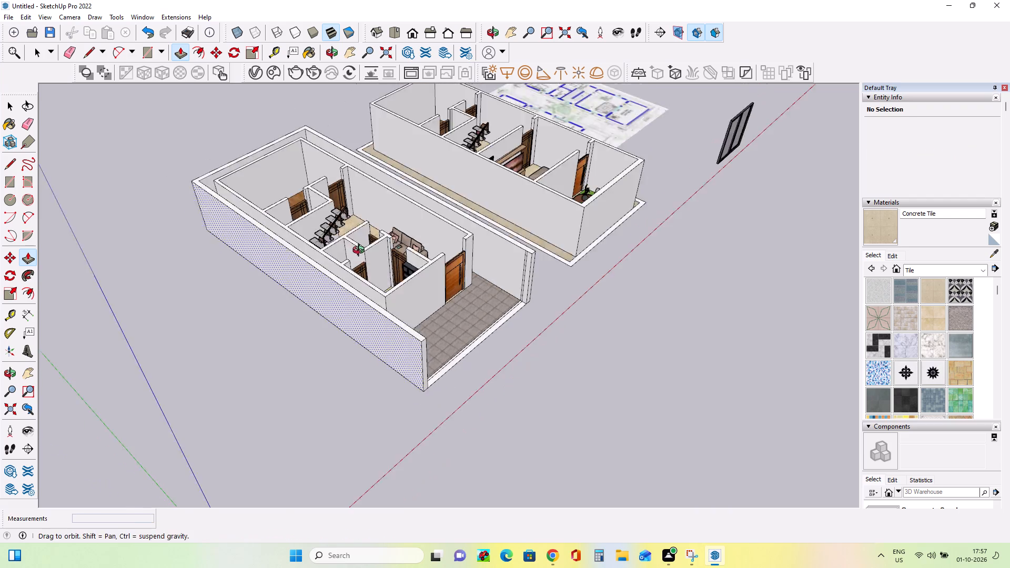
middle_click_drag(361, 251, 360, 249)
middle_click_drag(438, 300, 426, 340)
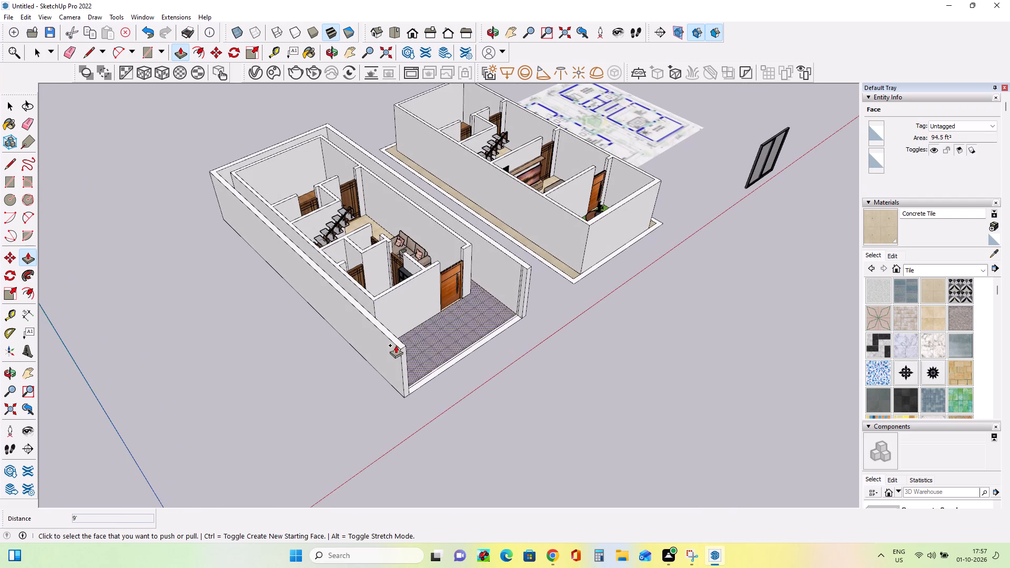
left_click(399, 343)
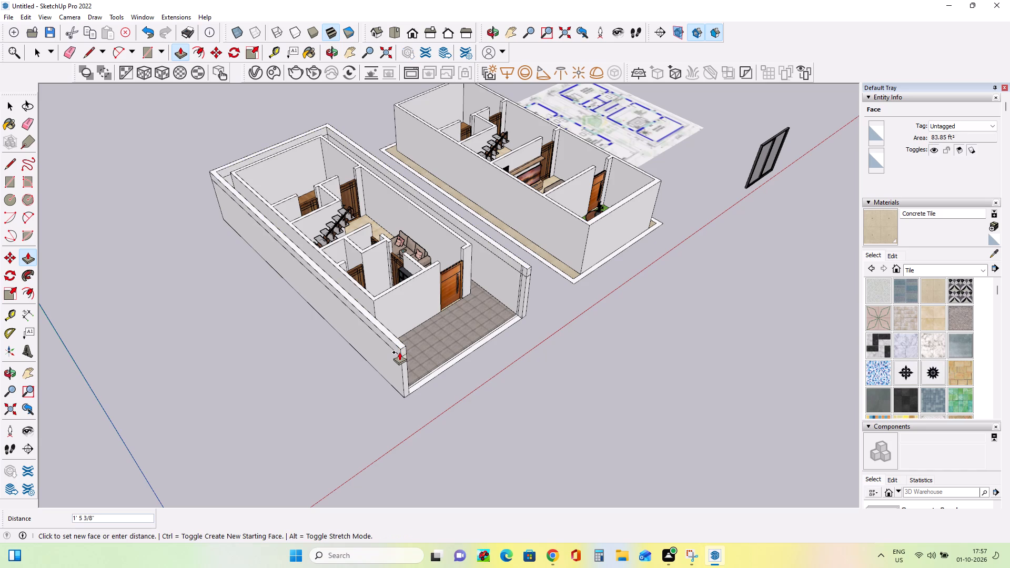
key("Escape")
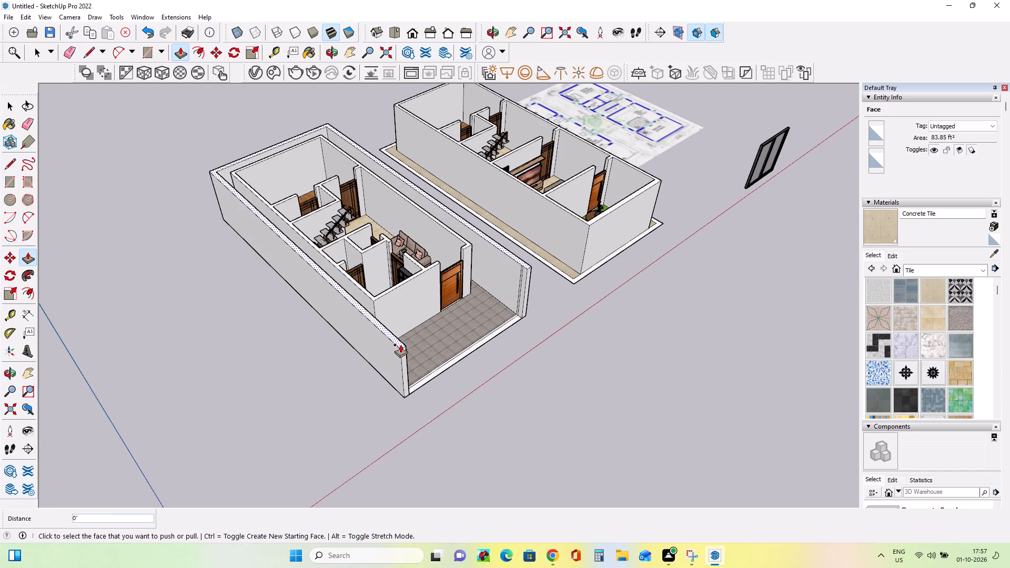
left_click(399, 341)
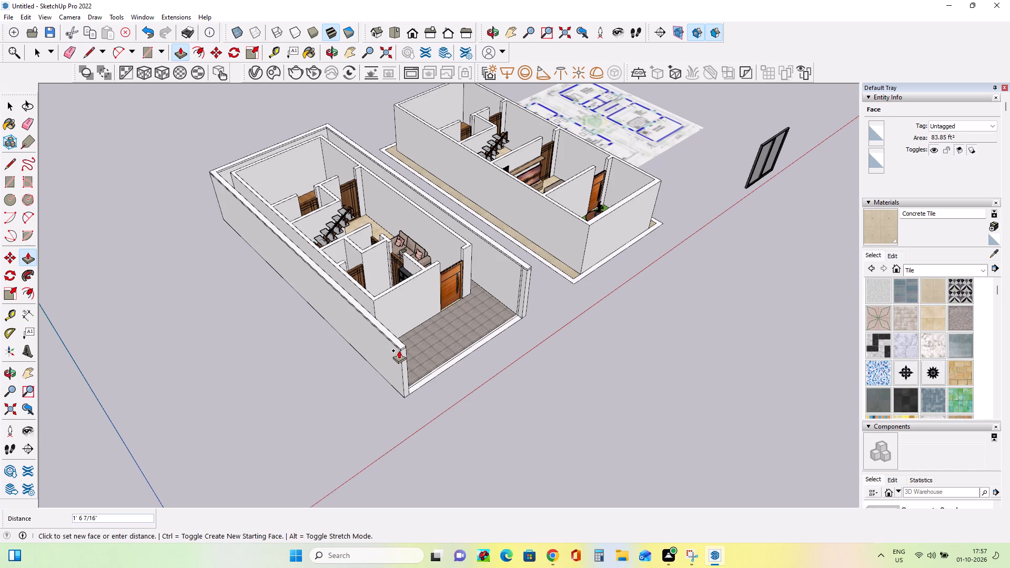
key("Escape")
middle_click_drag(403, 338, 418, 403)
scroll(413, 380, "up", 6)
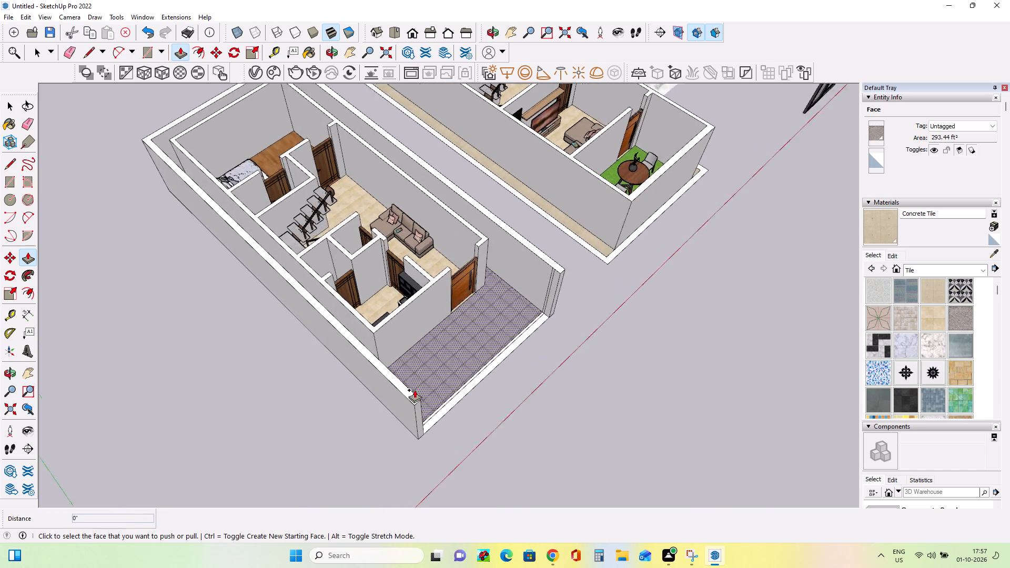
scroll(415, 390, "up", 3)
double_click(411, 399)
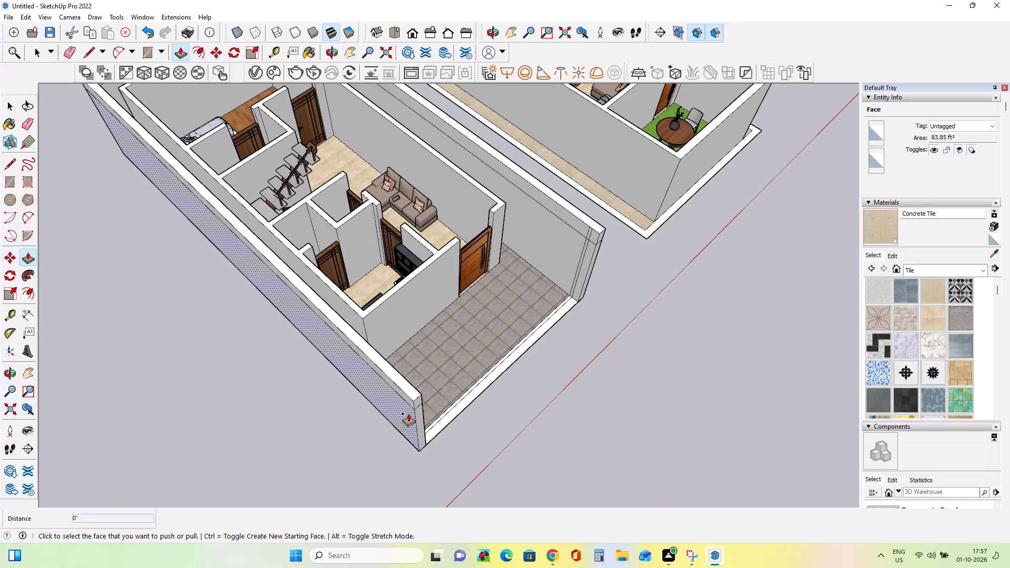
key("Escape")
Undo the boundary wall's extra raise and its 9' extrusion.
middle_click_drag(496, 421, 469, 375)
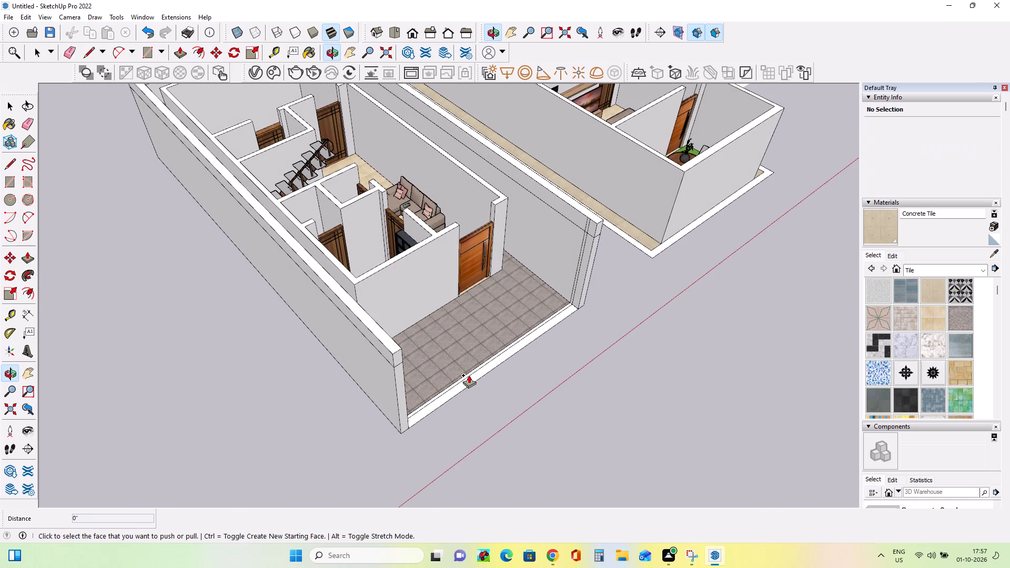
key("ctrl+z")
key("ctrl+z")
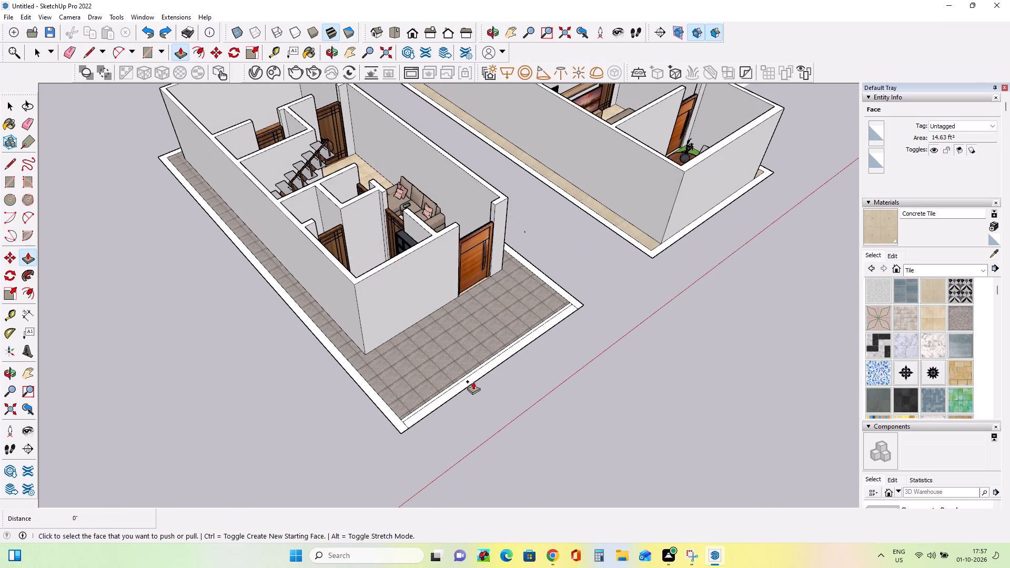
Pull the outer boundary strip around the tiled-porch house up into a wall, raising its top face by about 8' 8".
double_click(403, 425)
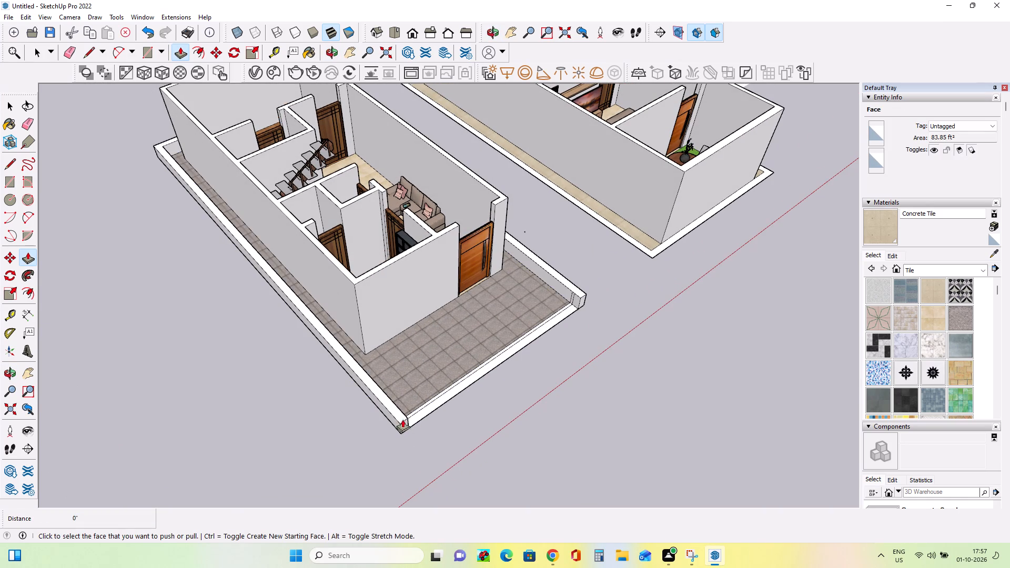
left_click(390, 406)
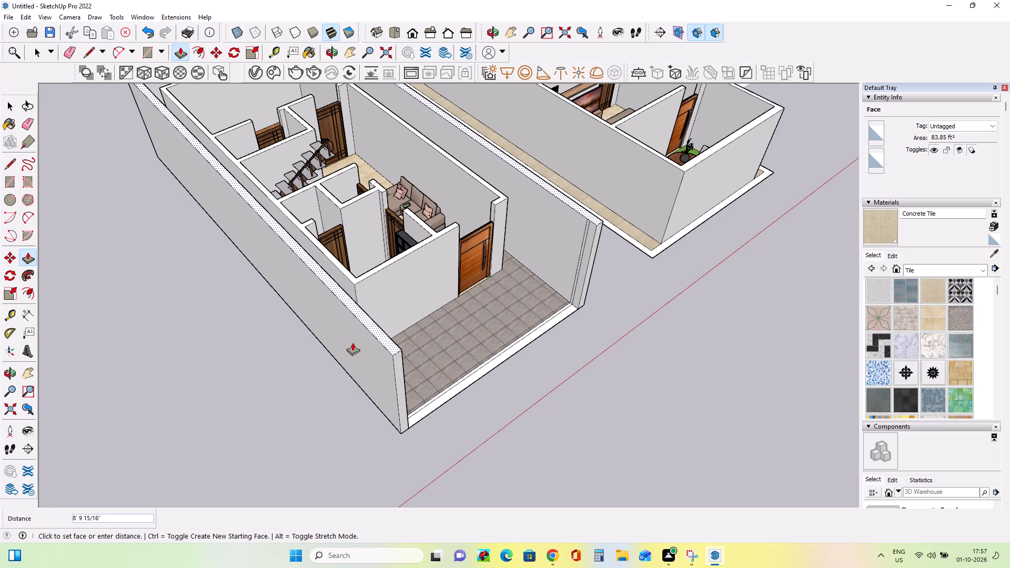
double_click(351, 344)
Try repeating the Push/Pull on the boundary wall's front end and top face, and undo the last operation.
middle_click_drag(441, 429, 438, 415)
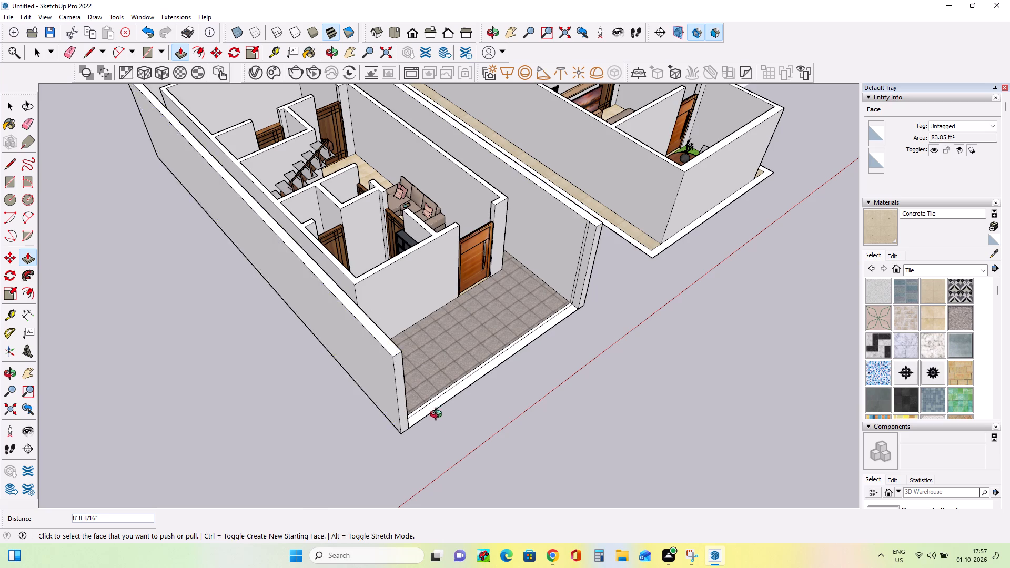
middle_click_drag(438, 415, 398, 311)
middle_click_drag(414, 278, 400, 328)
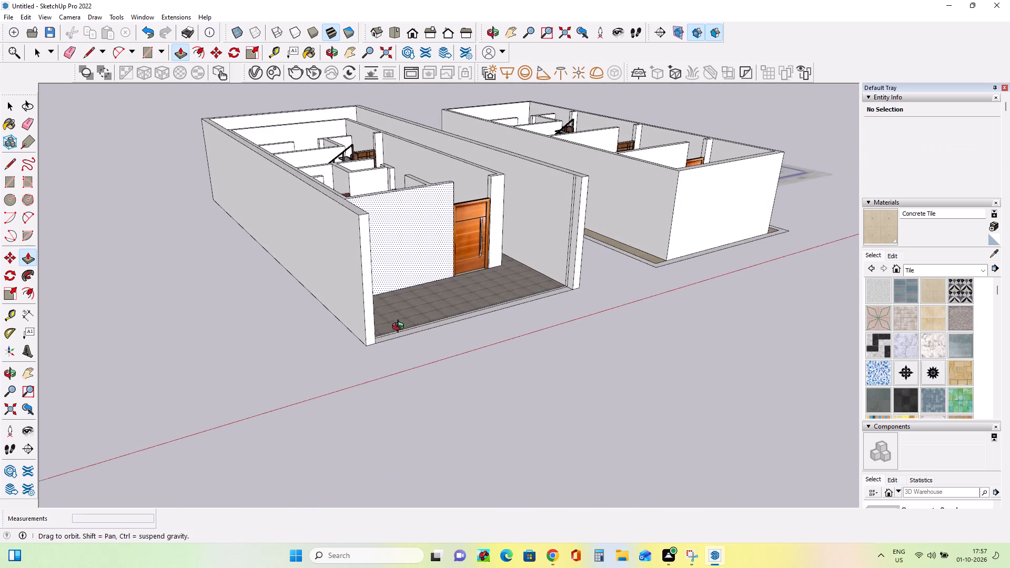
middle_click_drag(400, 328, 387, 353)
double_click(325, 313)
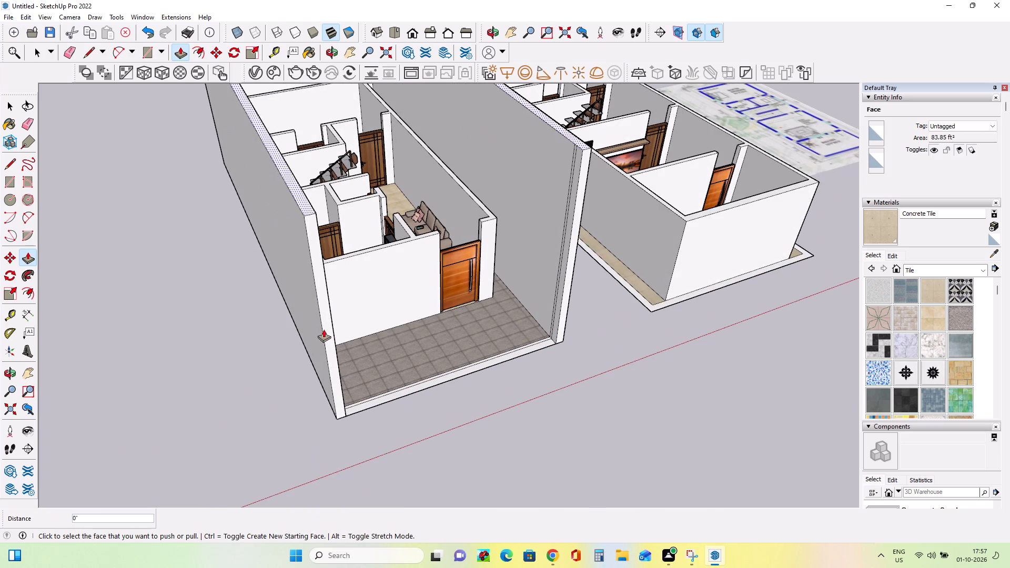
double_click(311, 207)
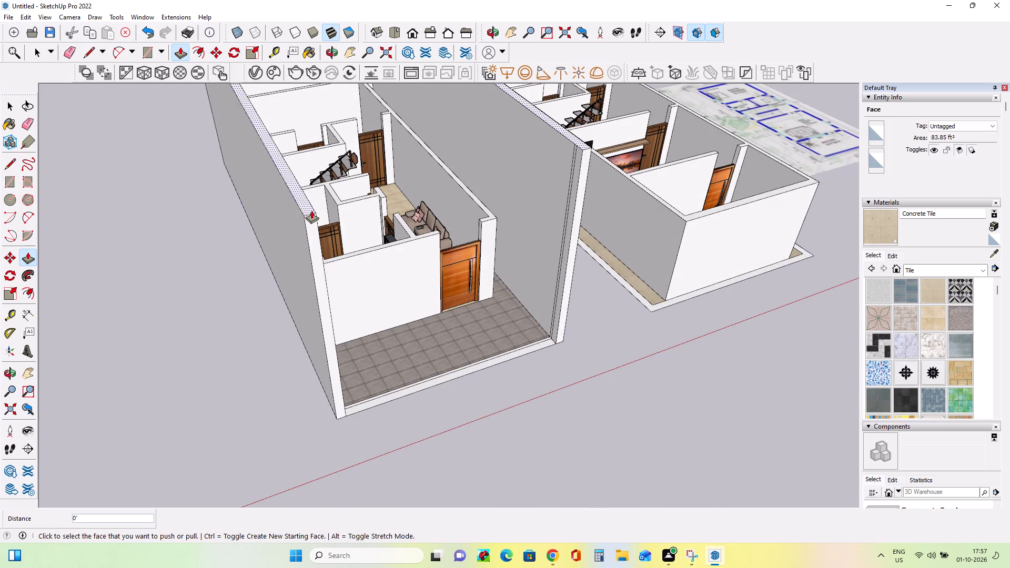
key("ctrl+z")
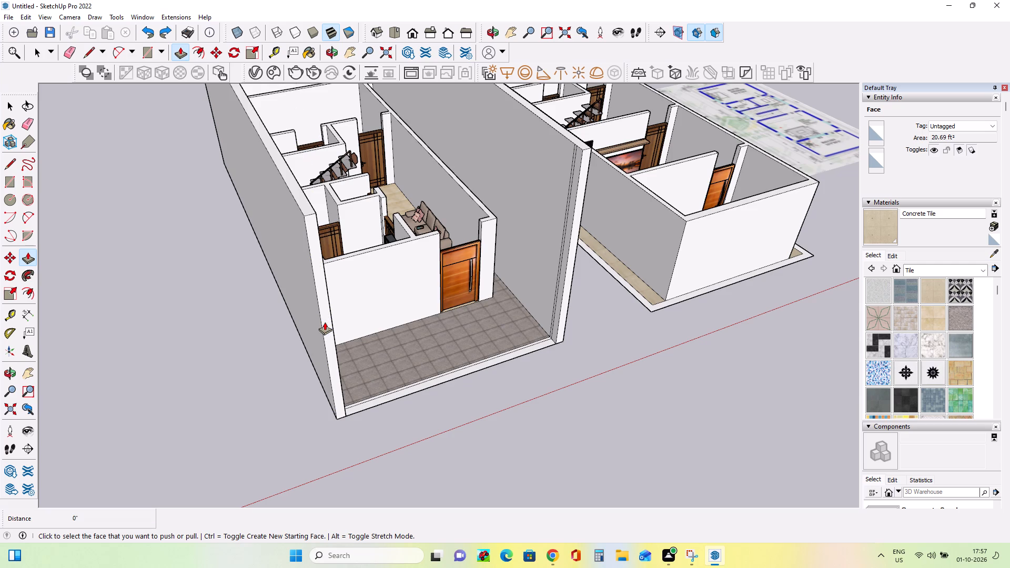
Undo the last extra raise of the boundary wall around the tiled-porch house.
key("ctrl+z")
Extend the boundary wall across the porch front by about 3' 11 9/16" from the corner farther from the second house.
middle_click_drag(361, 350, 355, 300)
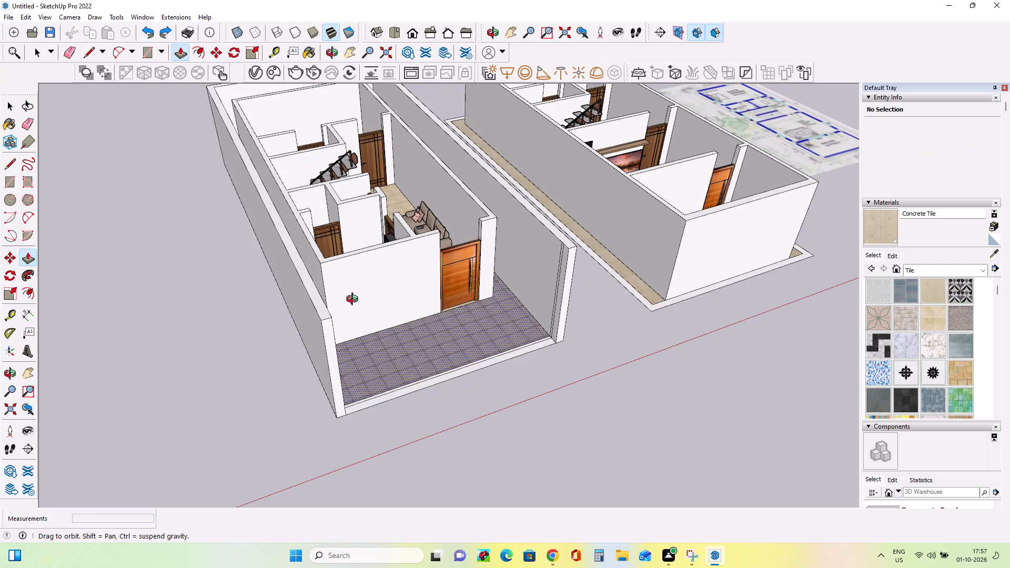
middle_click_drag(355, 300, 330, 307)
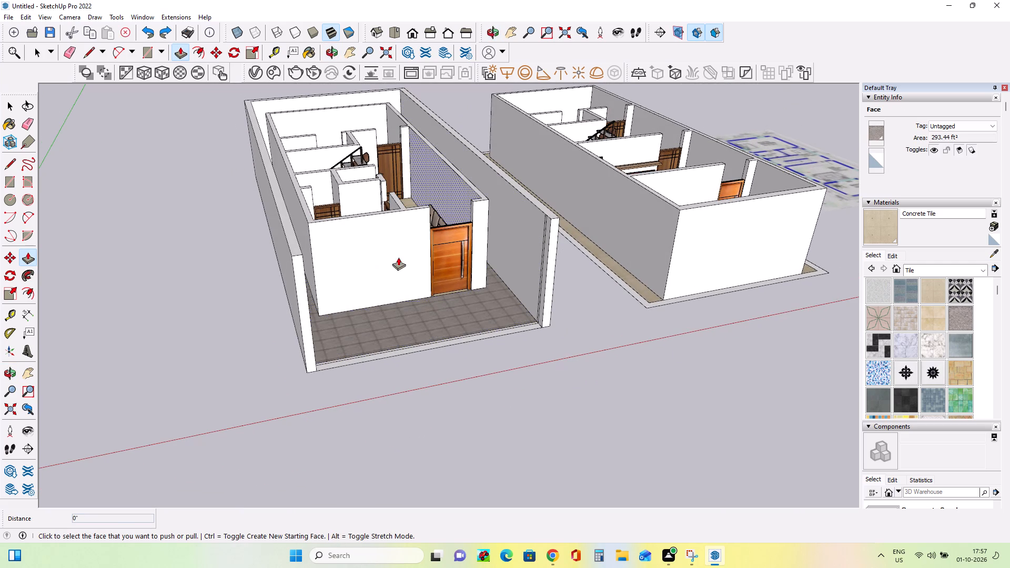
middle_click_drag(438, 361, 448, 379)
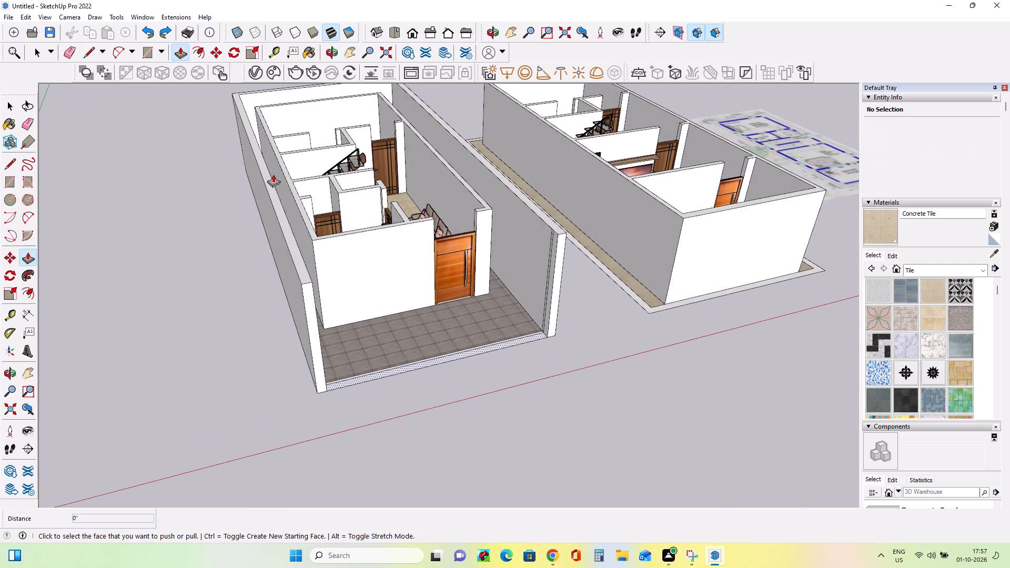
middle_click_drag(361, 393, 362, 432)
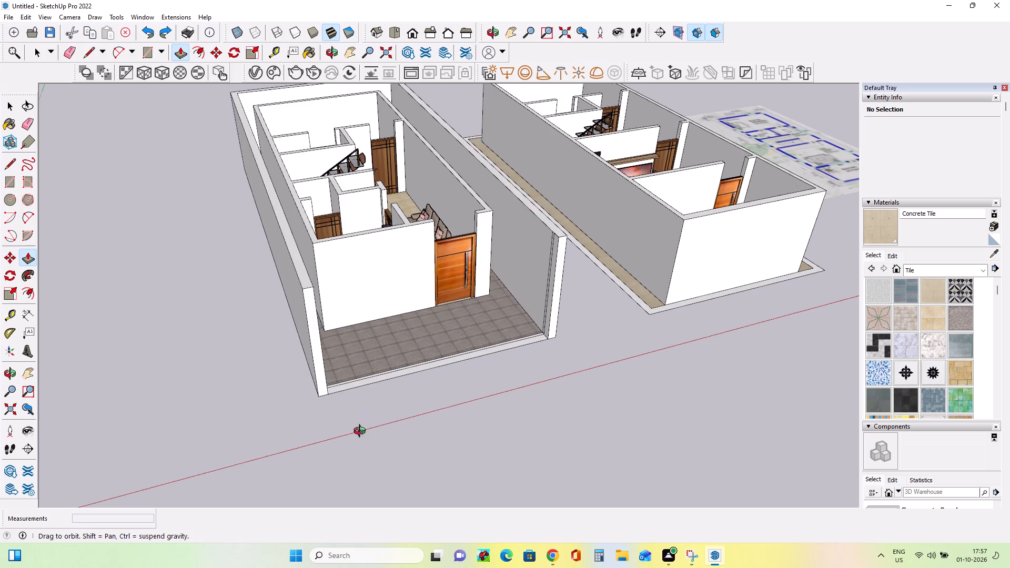
middle_click_drag(362, 432, 216, 465)
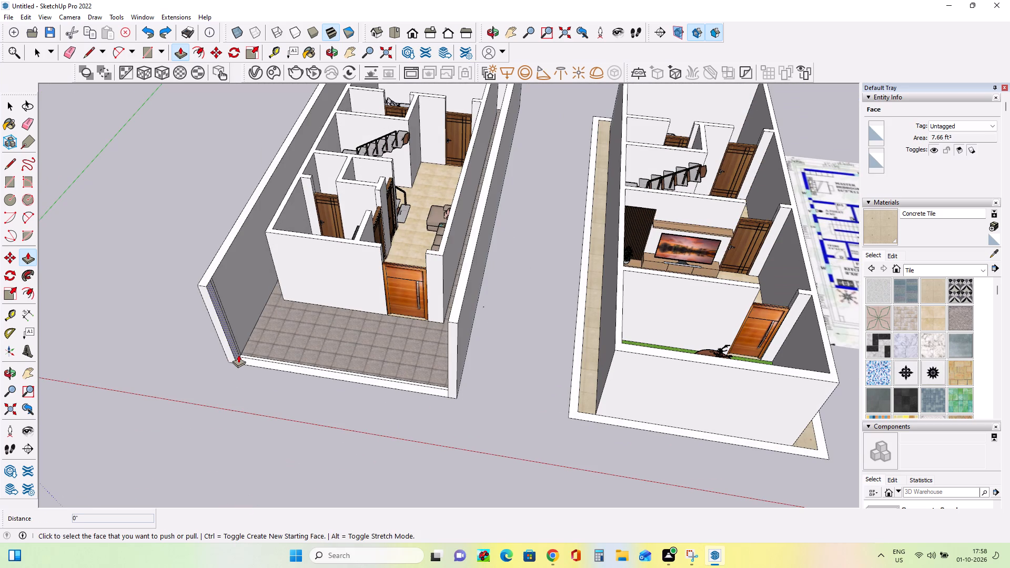
left_click(238, 354)
double_click(278, 372)
Extend the boundary wall across the porch front by about 5' 1 1/4" from the corner nearer the second house.
middle_click_drag(348, 431, 406, 440)
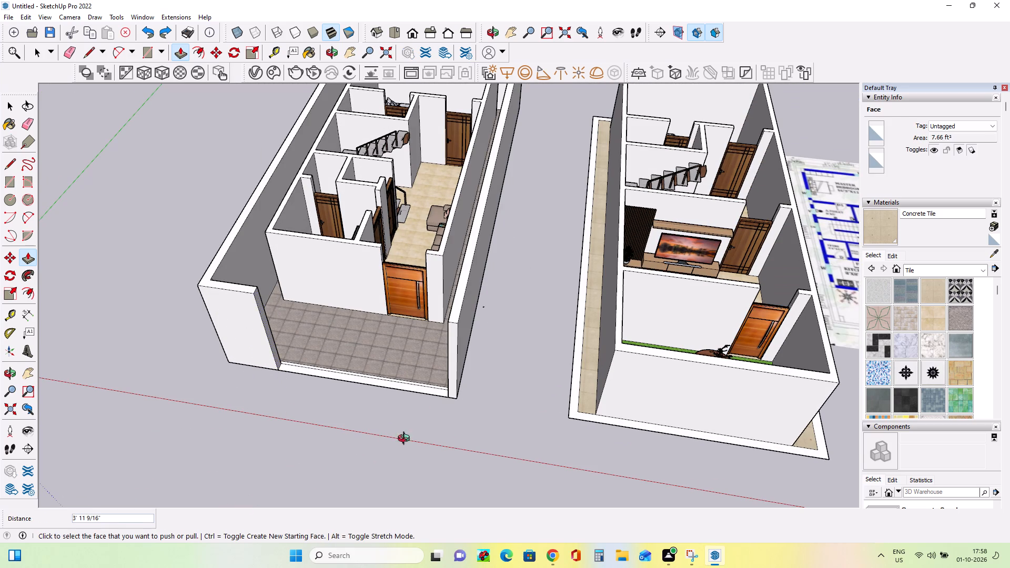
middle_click_drag(406, 440, 580, 431)
left_click(557, 334)
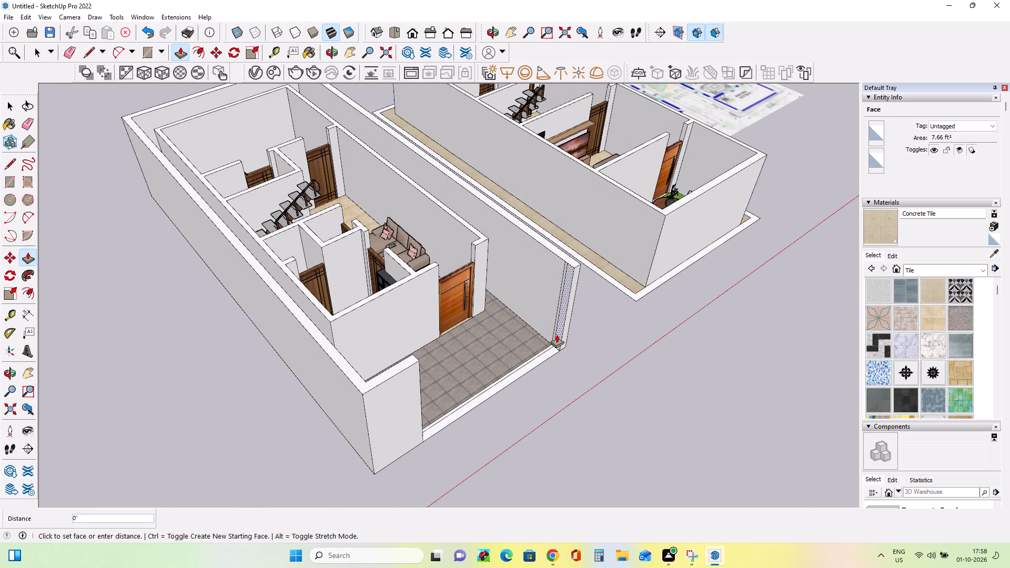
double_click(519, 368)
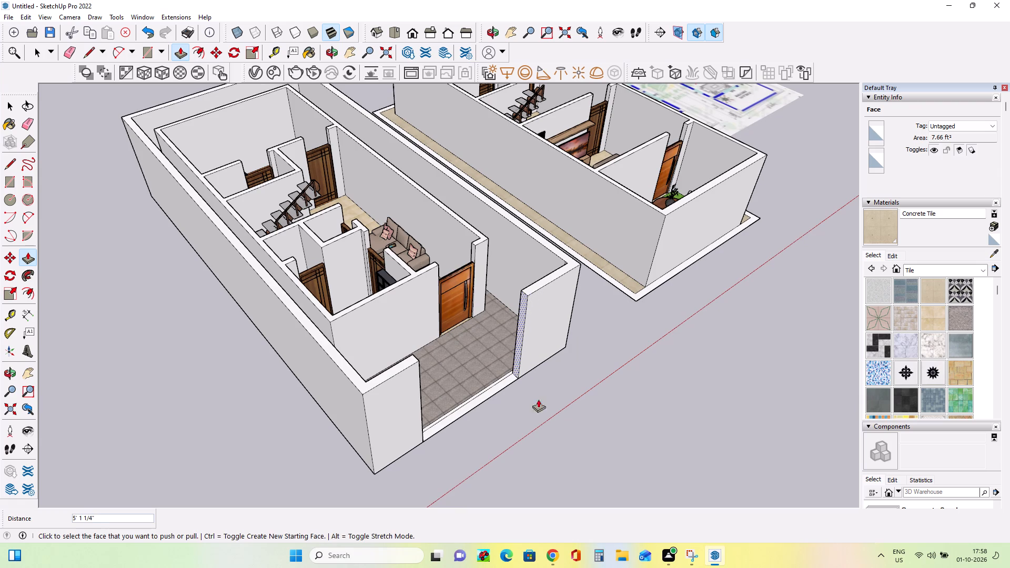
Import the Main+Gate model from Downloads and place it at the front opening of the tiled-porch house's boundary wall.
middle_click_drag(577, 413, 474, 394)
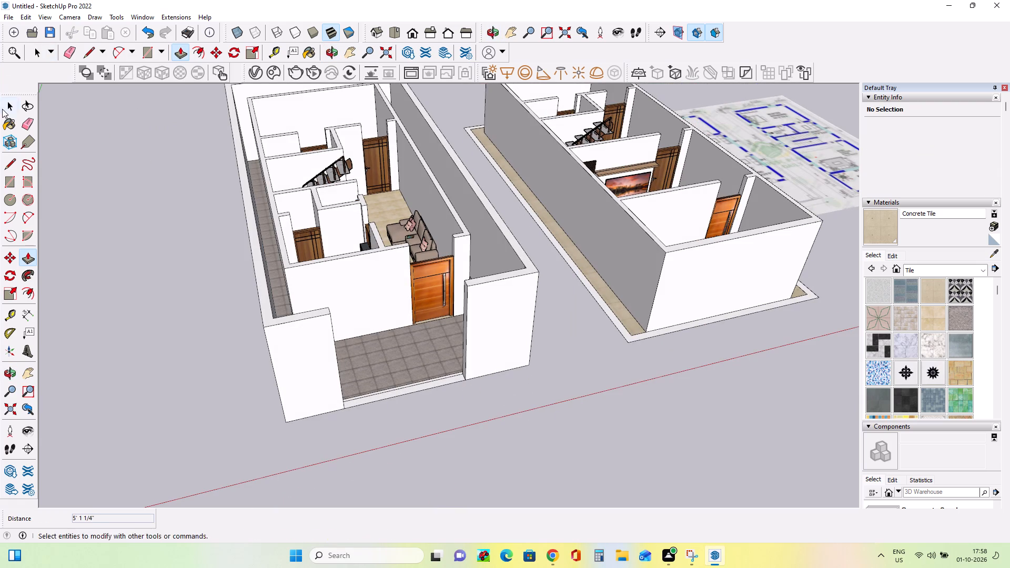
left_click(6, 21)
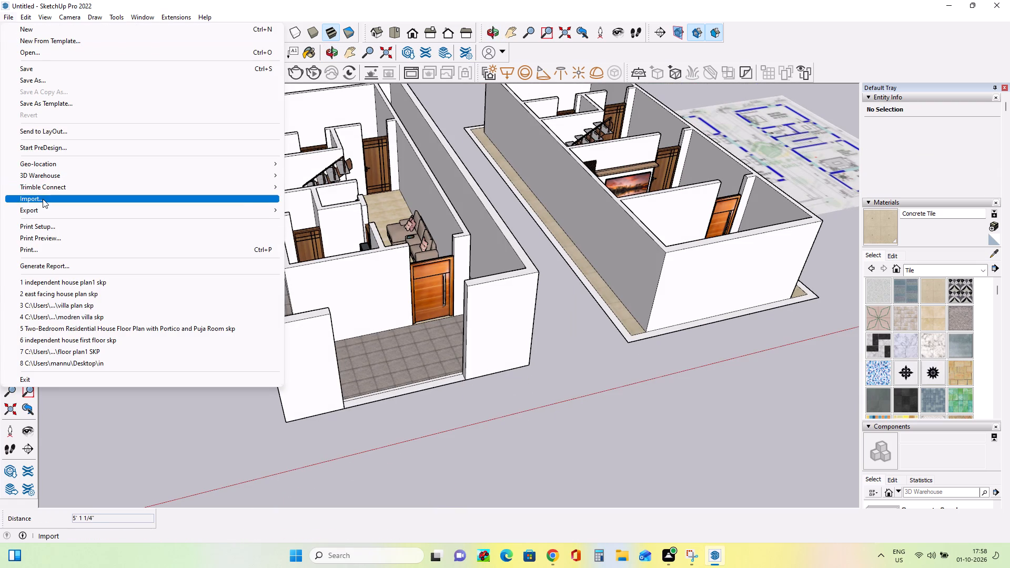
left_click(43, 199)
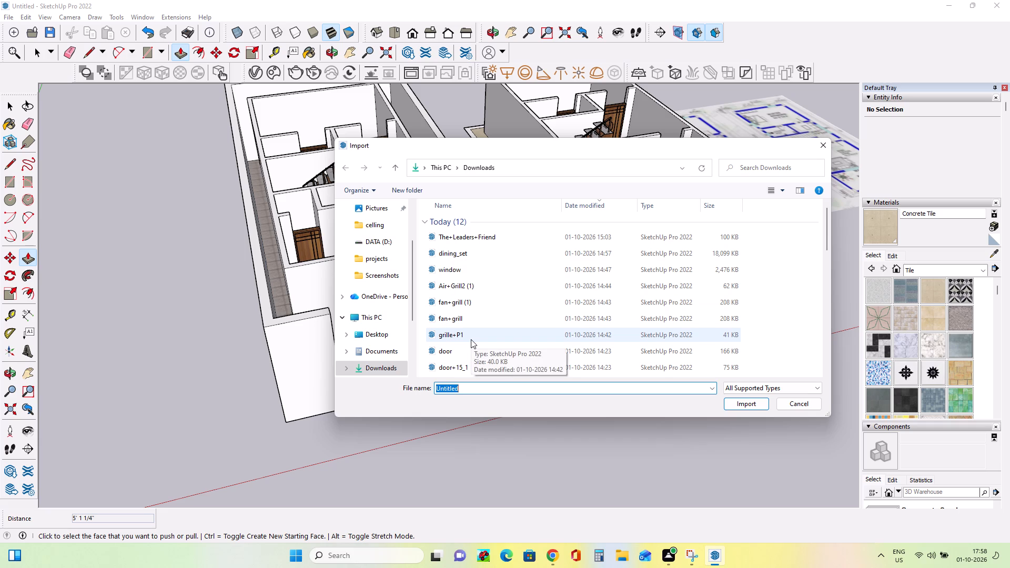
scroll(471, 339, "down", 4)
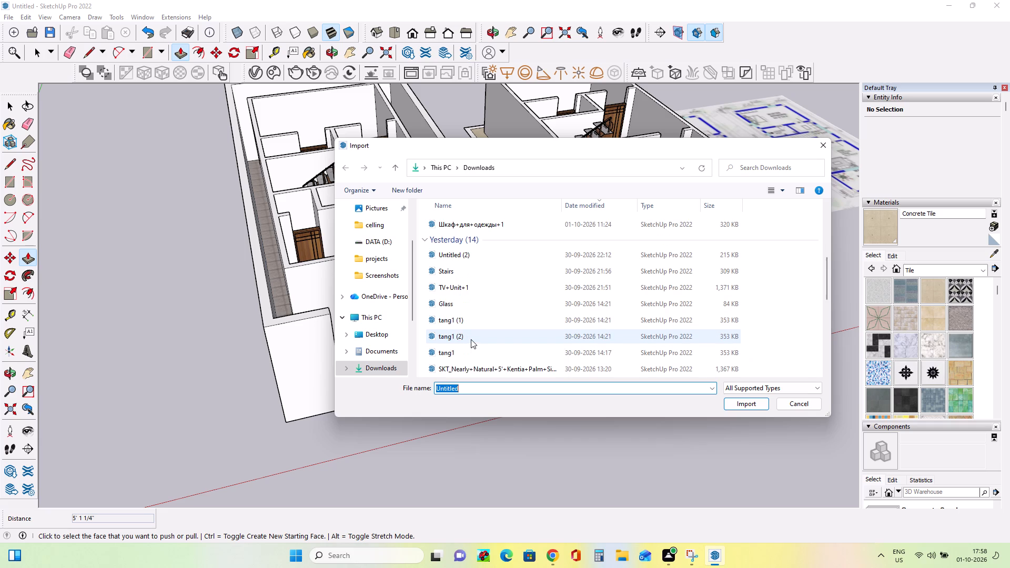
scroll(471, 339, "down", 3)
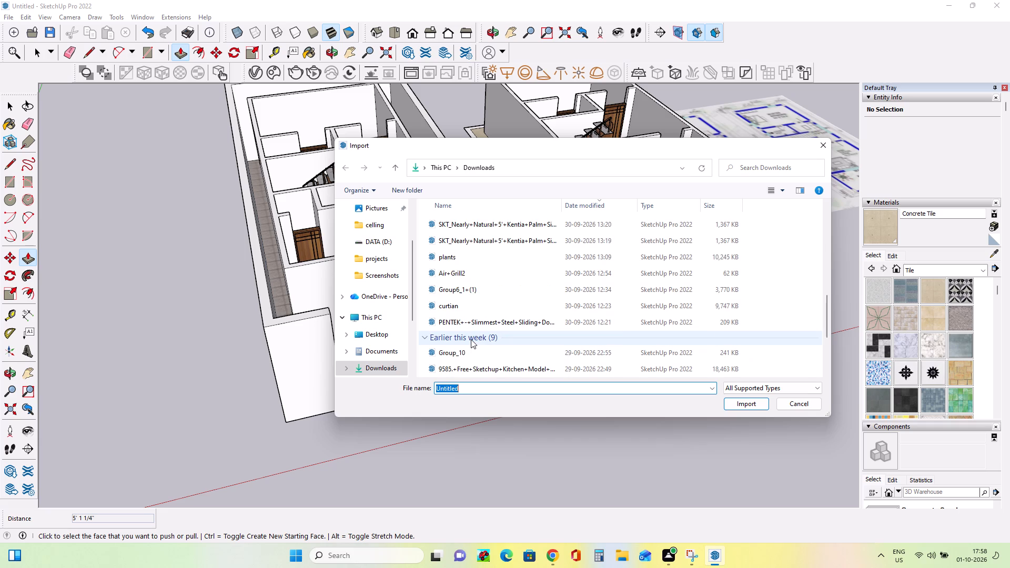
scroll(484, 340, "down", 3)
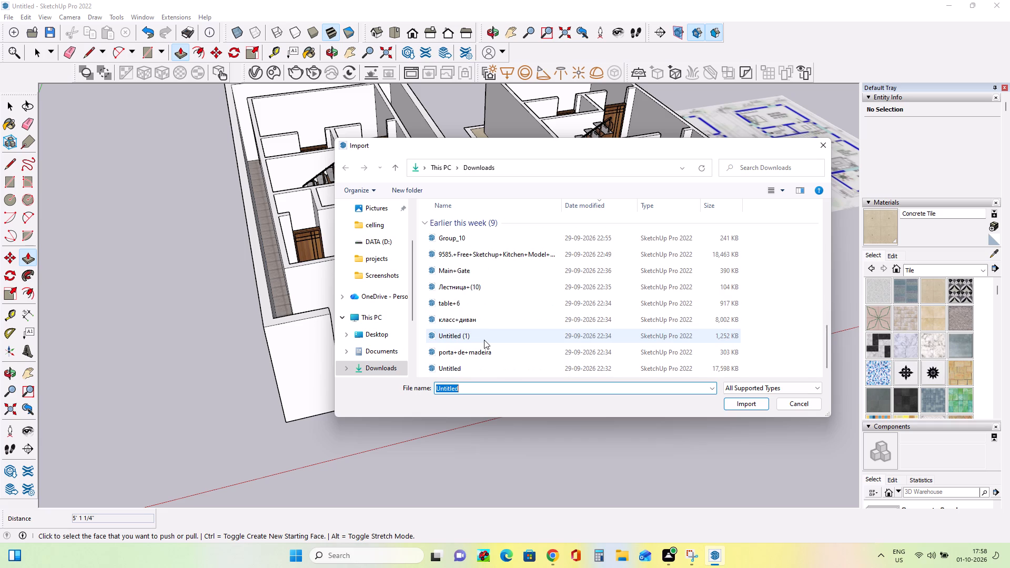
scroll(484, 340, "down", 7)
left_click(471, 269)
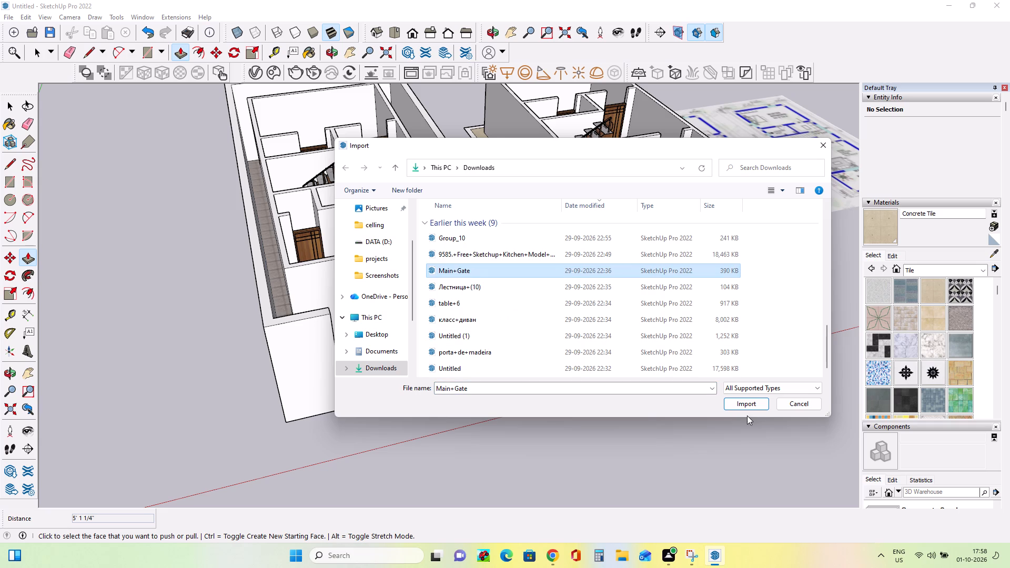
left_click(748, 404)
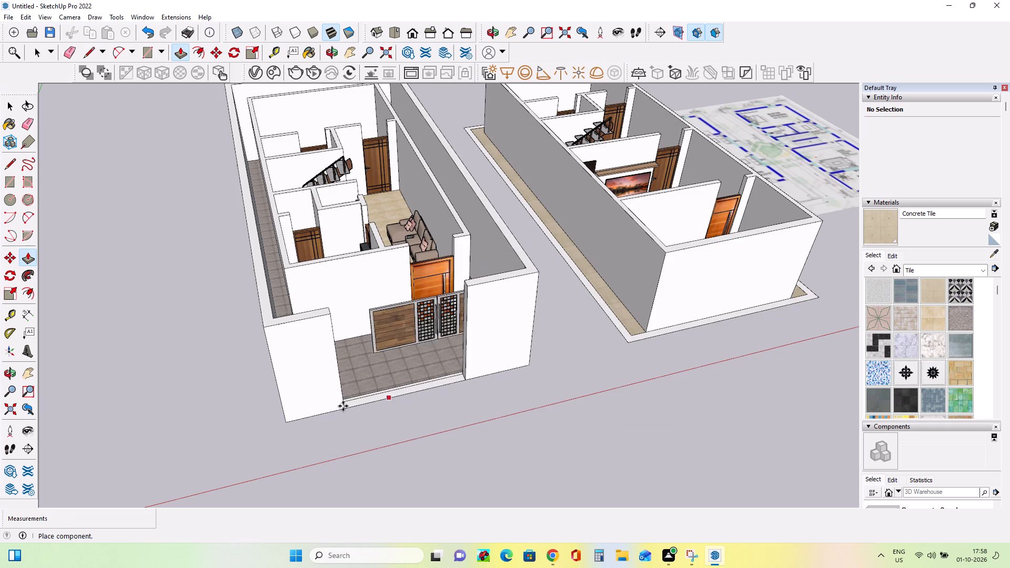
left_click(358, 461)
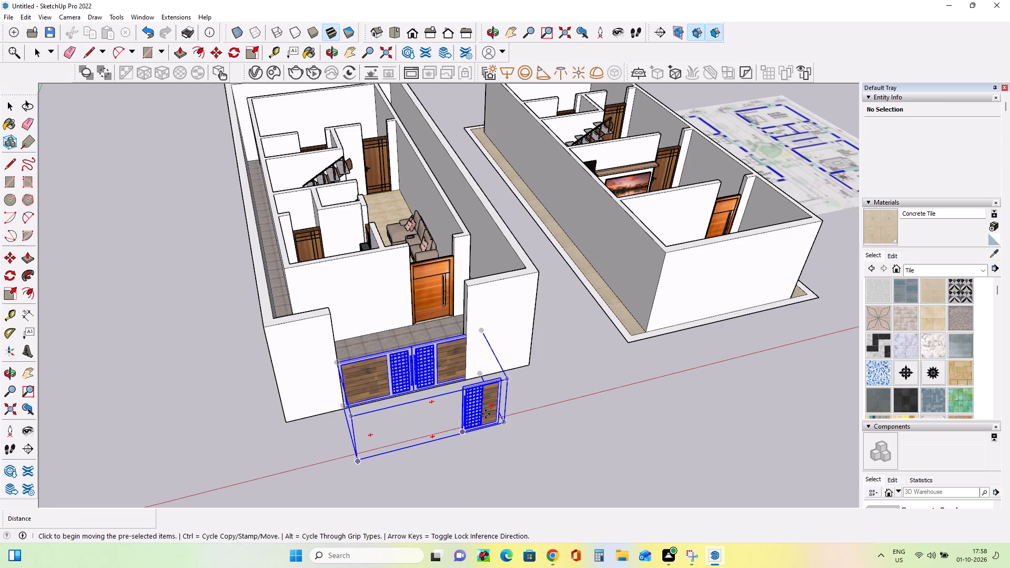
Explode the imported Main+Gate component.
left_click(11, 108)
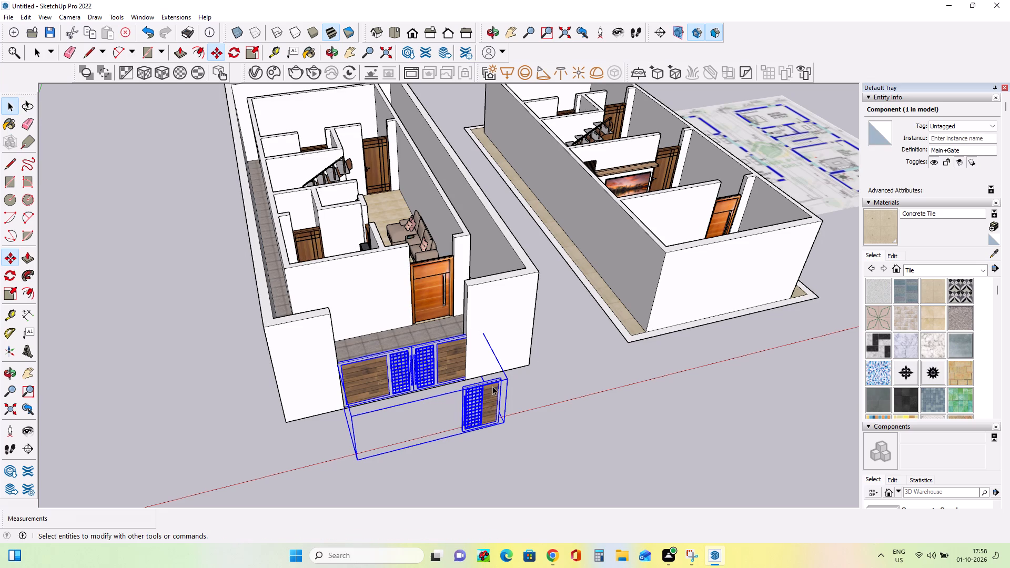
right_click(468, 406)
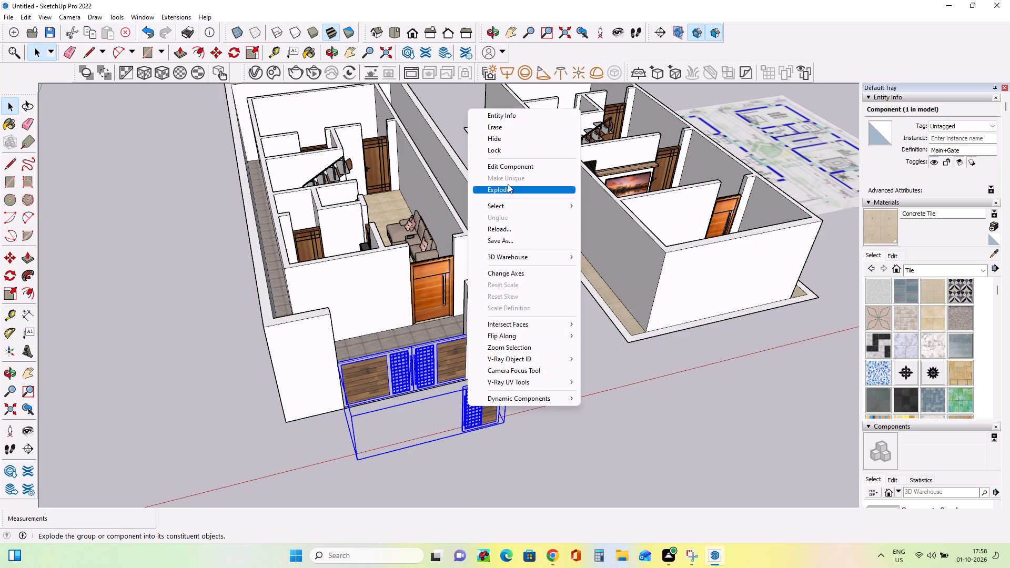
left_click(508, 188)
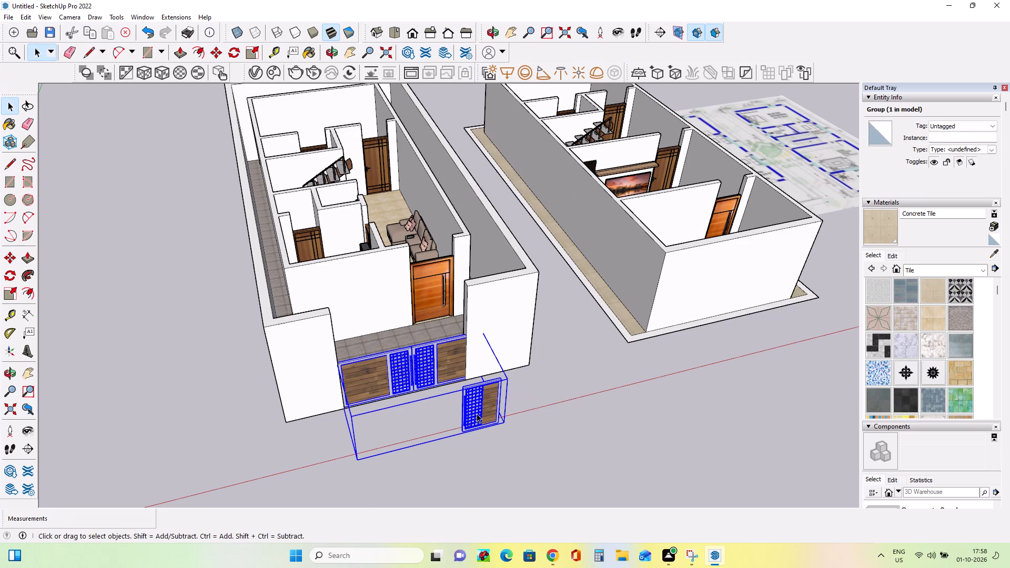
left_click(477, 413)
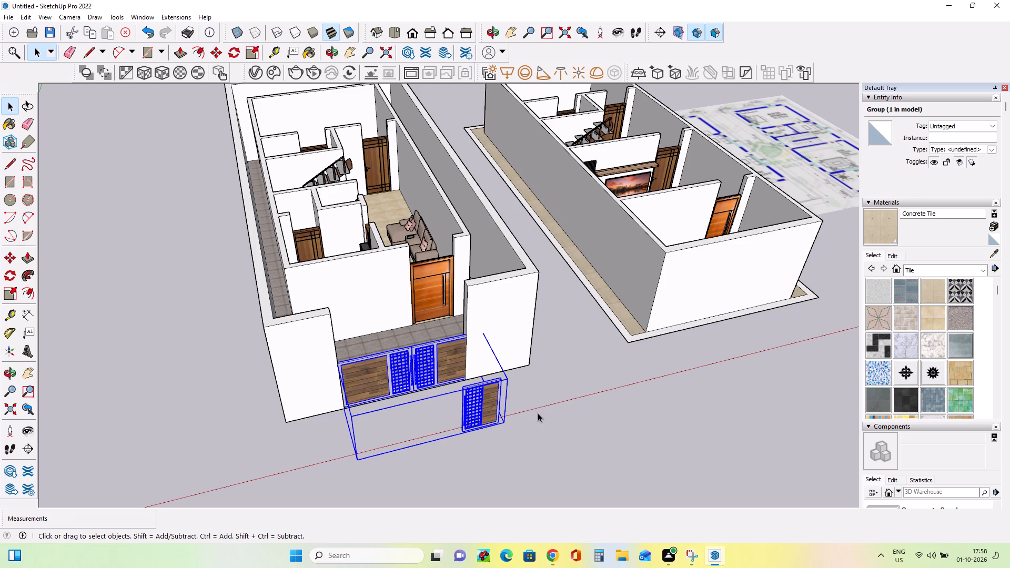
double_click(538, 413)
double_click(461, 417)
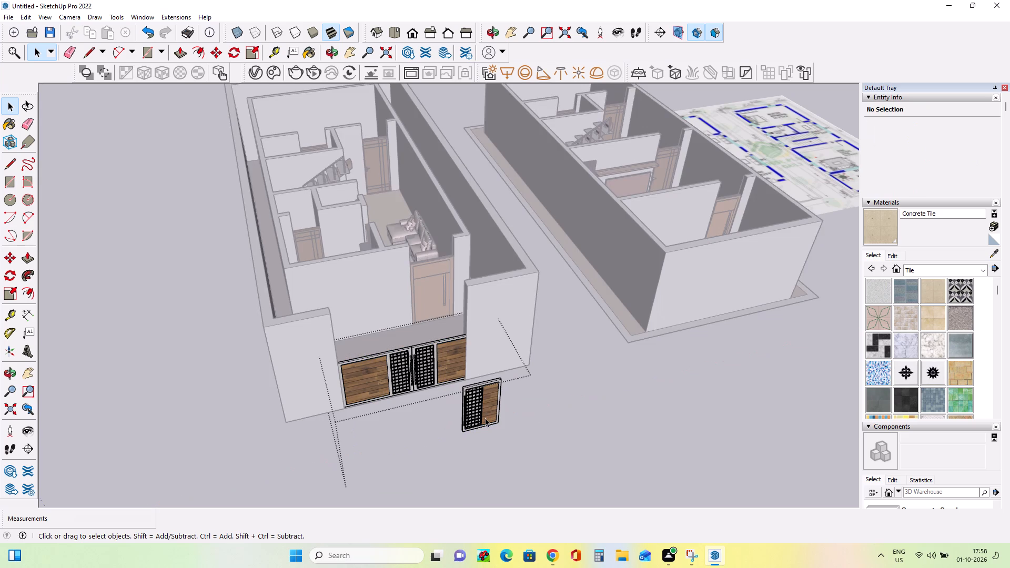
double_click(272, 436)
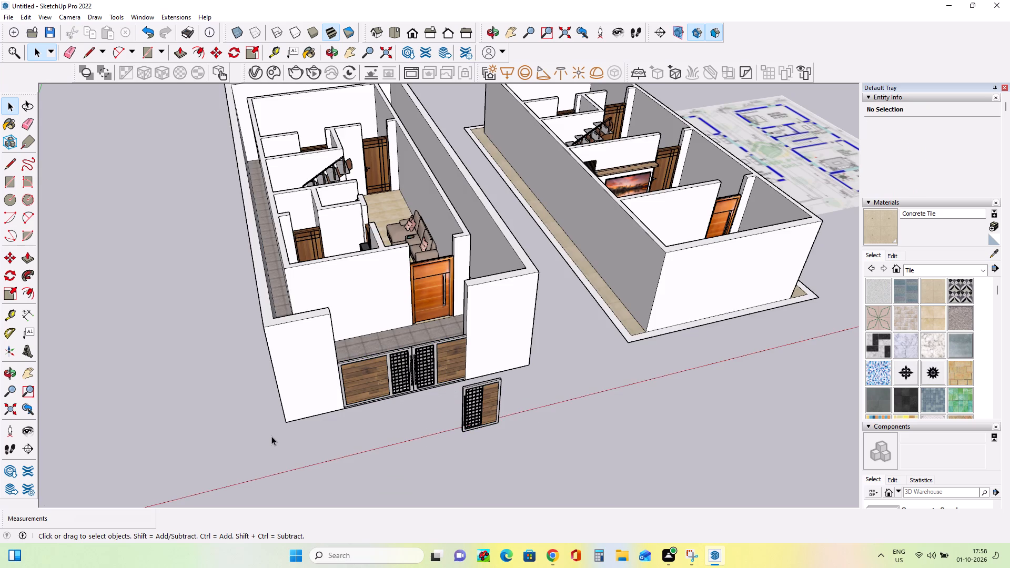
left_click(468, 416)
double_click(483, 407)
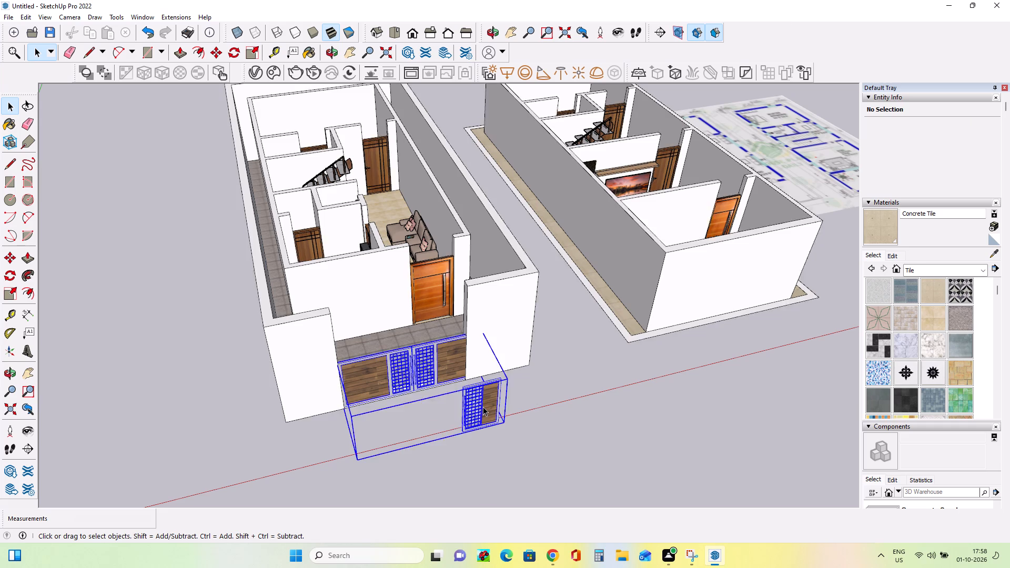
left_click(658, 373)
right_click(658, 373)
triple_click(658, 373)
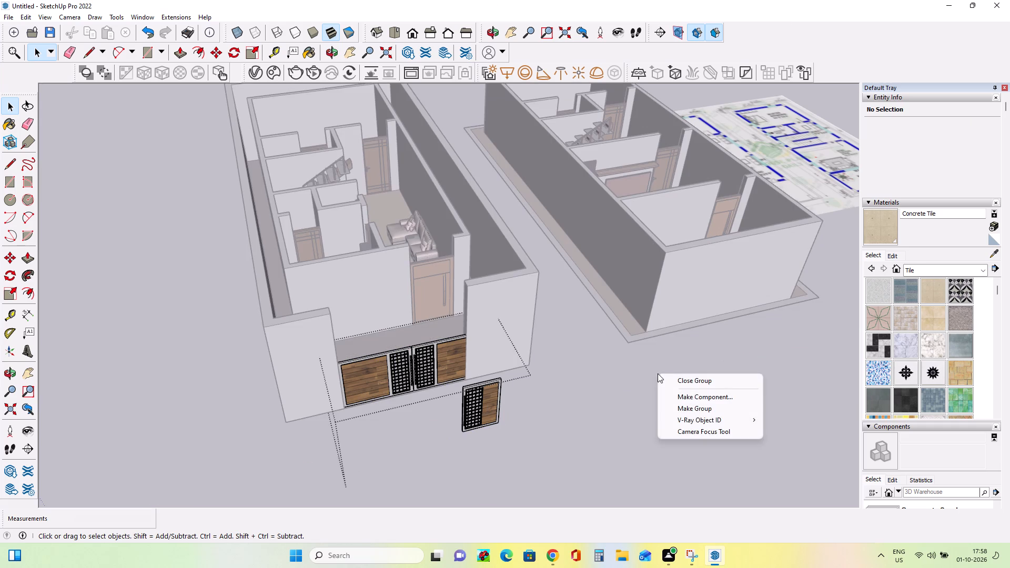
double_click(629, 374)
Explode the gate group and delete the separate small single gate standing in front of the wall.
right_click(483, 408)
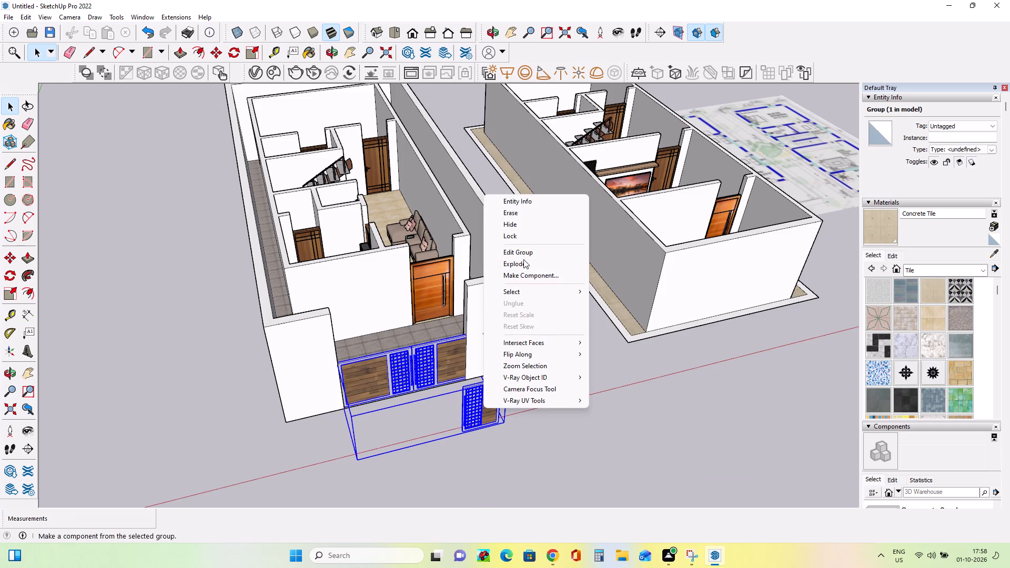
double_click(523, 259)
left_click(477, 401)
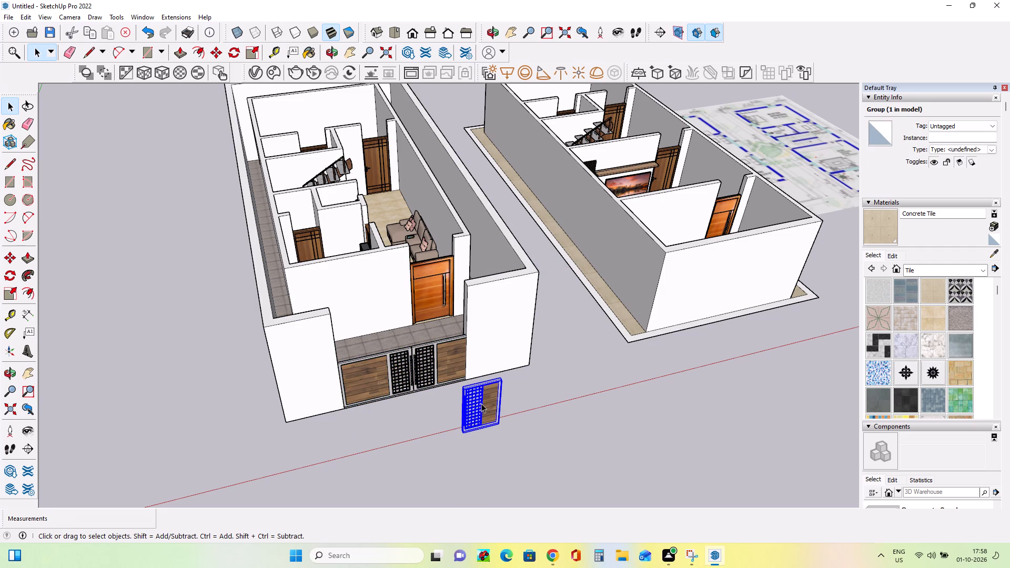
key("Delete")
Scale the double gate to fit the front wall opening, about 0.88 and 1.07 in red and green, and 1.55 in height.
left_click(411, 369)
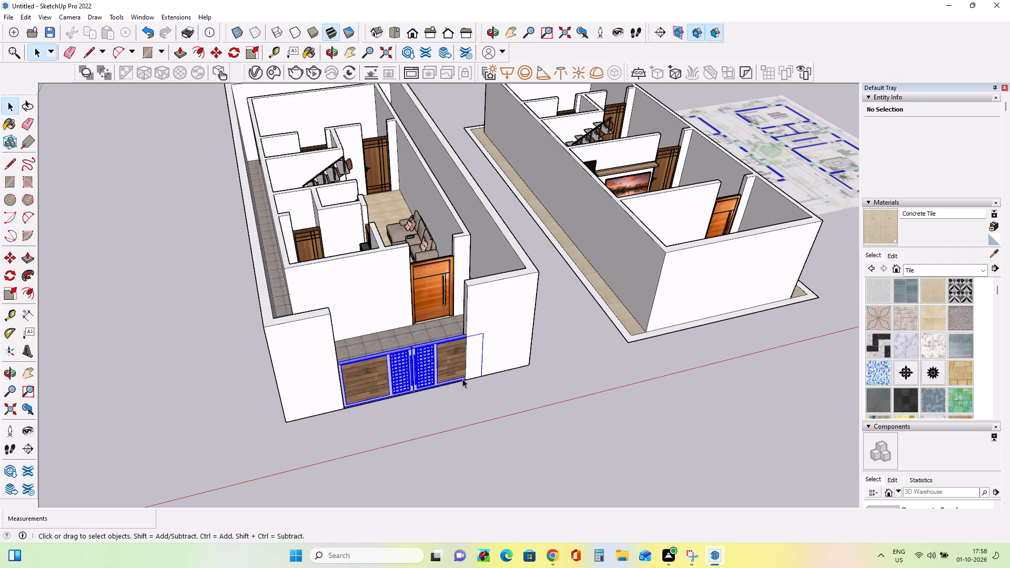
left_click(11, 287)
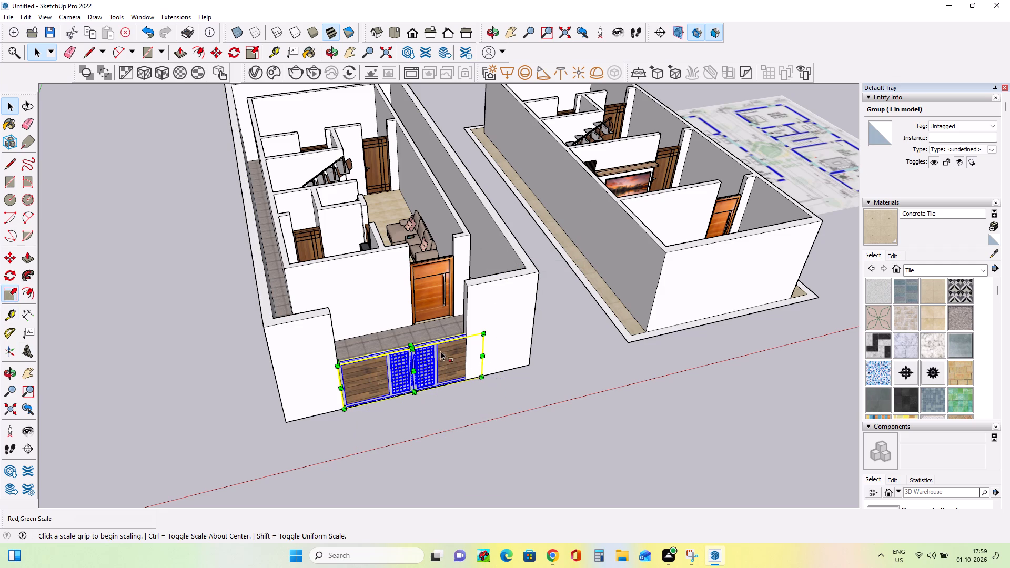
left_click(480, 356)
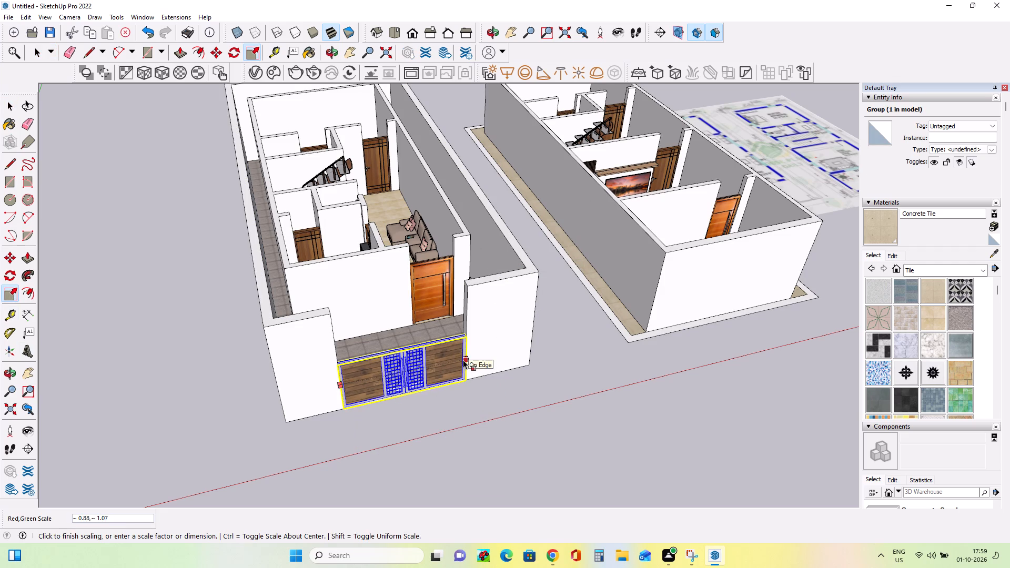
left_click(463, 360)
left_click(398, 347)
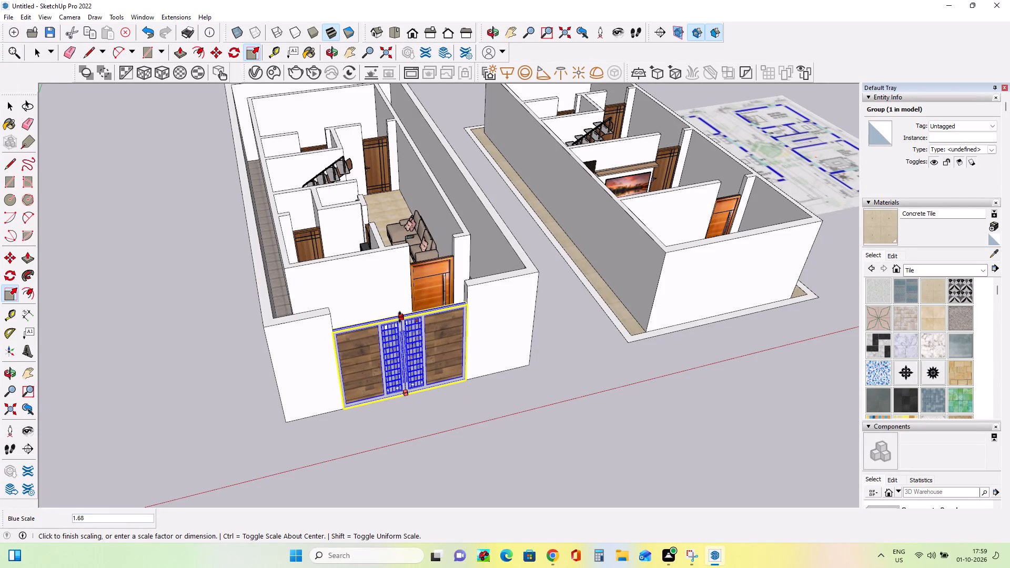
left_click(400, 323)
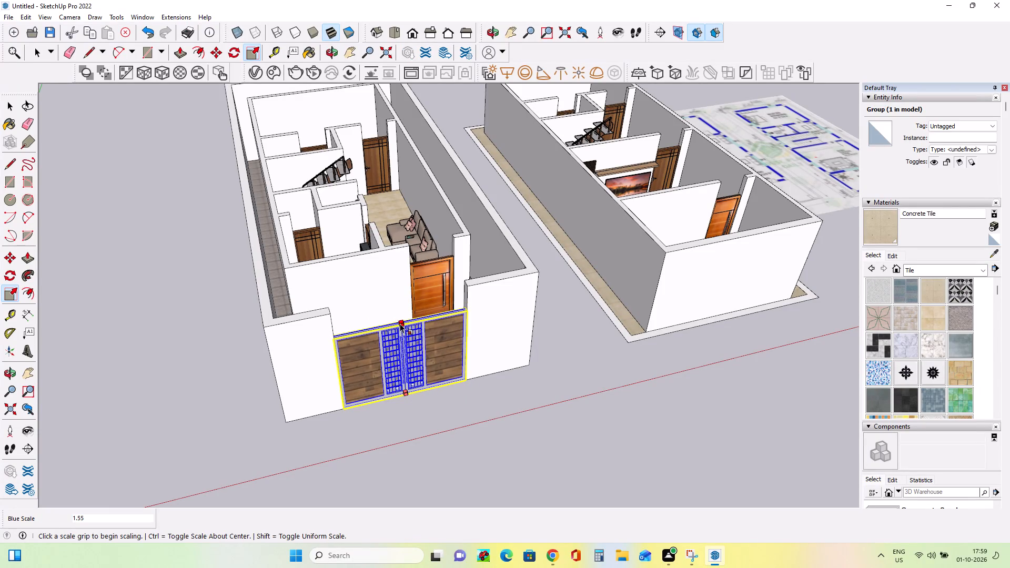
left_click(7, 107)
left_click(241, 262)
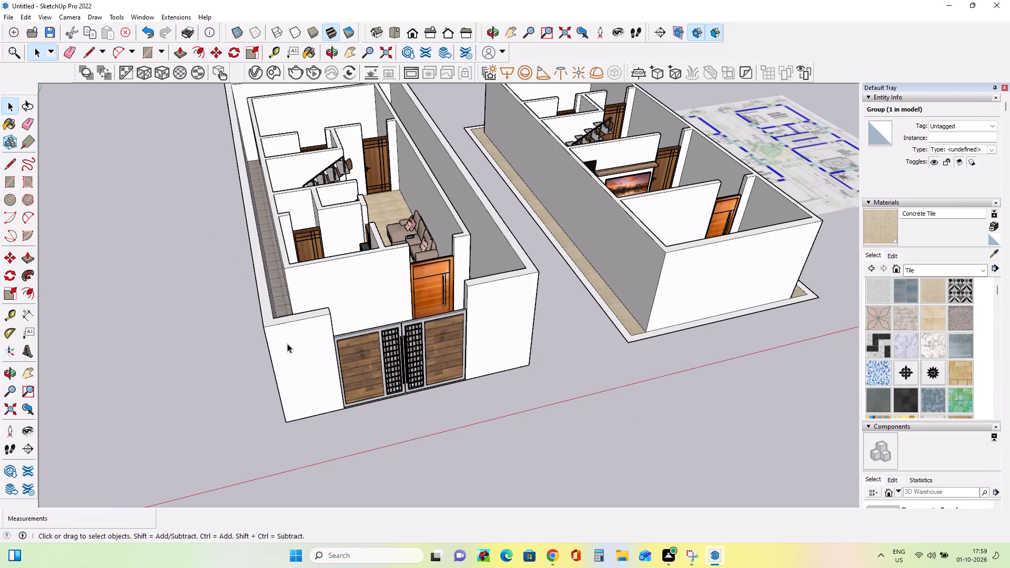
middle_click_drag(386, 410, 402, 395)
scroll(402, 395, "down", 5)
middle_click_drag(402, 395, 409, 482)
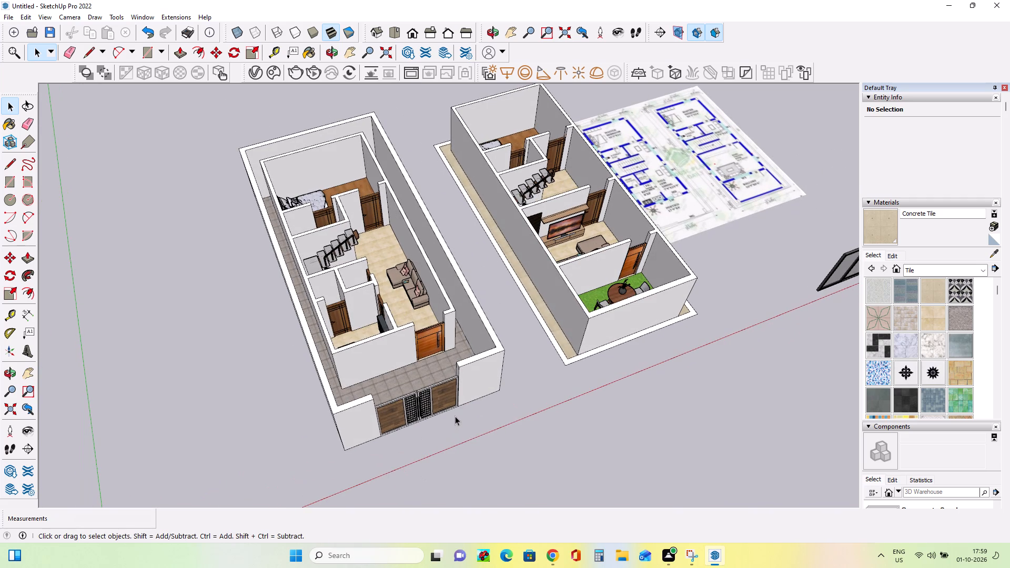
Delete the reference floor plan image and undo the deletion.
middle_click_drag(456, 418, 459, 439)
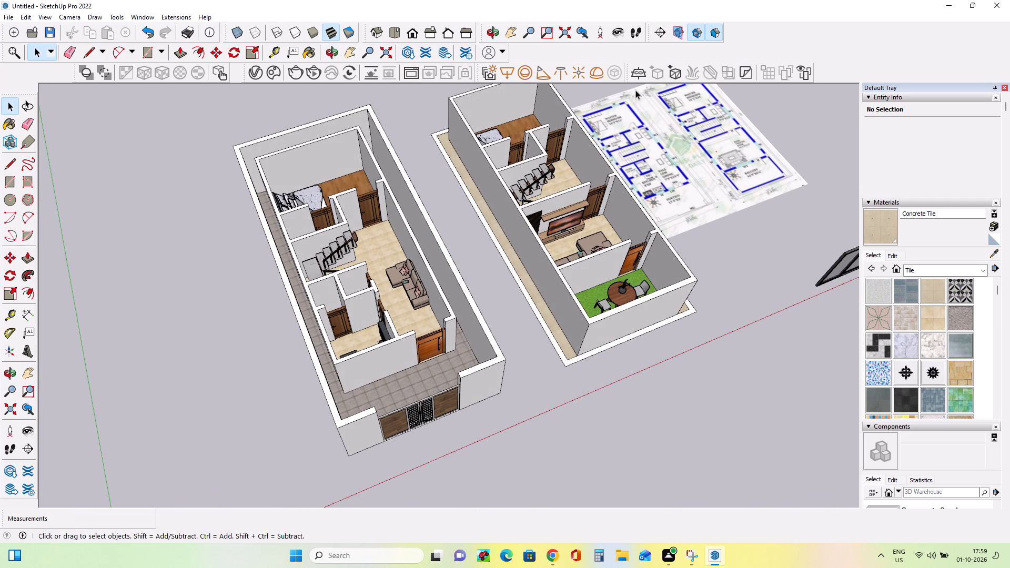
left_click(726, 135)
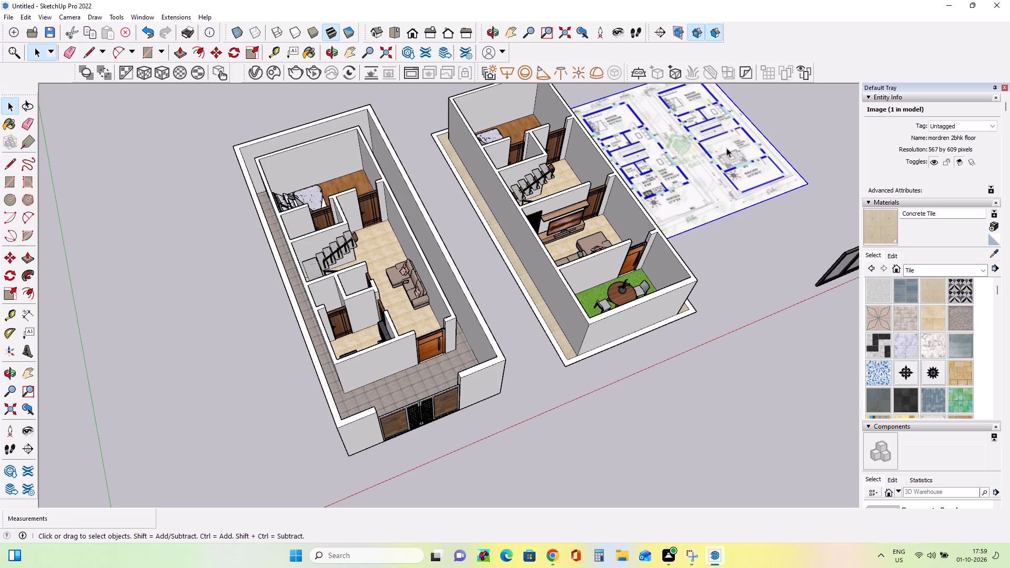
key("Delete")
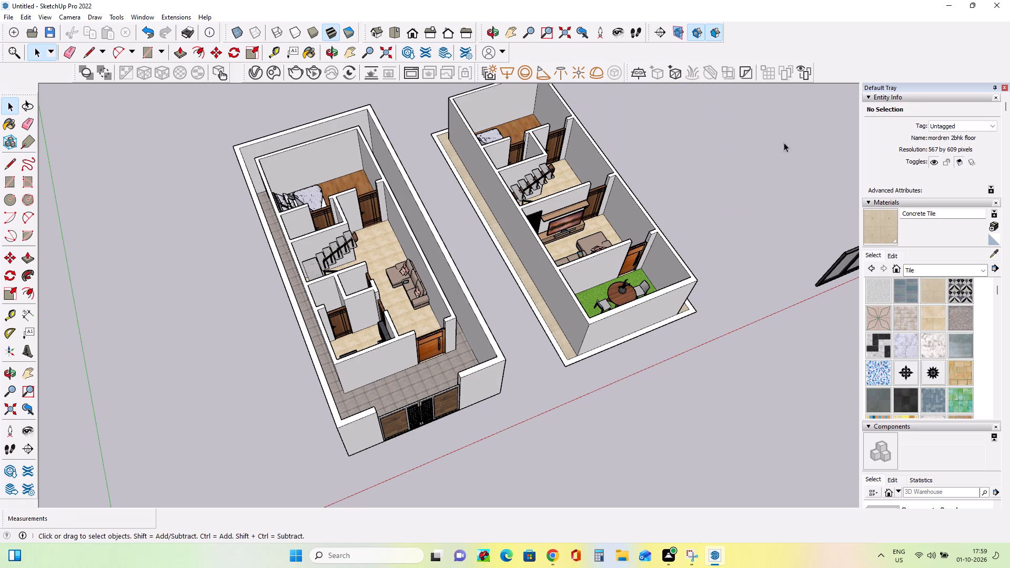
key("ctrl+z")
Examine the floor plan image for the window positions along the outer side walls.
middle_click_drag(673, 133, 702, 245)
left_click(24, 375)
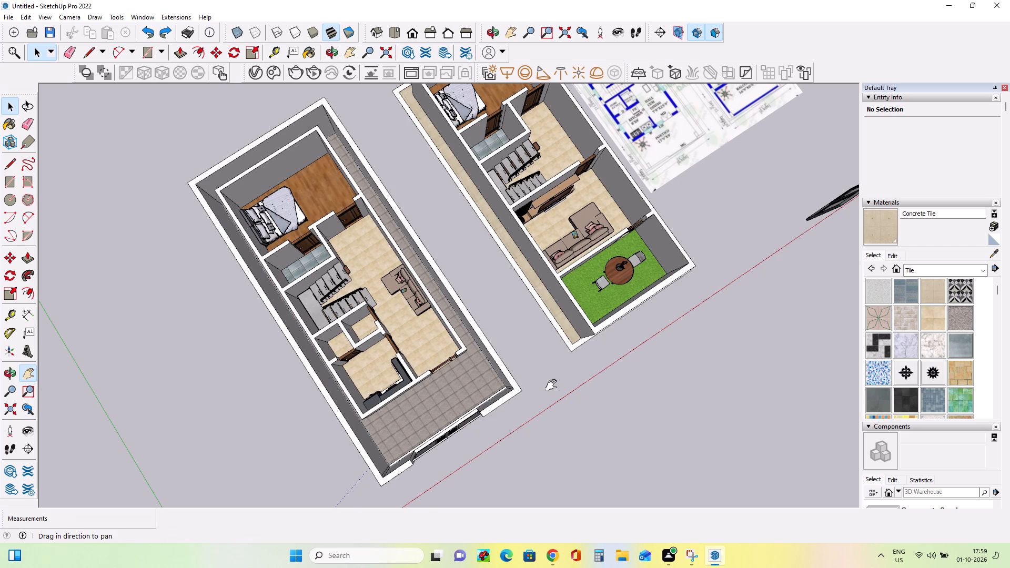
left_click_drag(595, 388, 271, 447)
left_click(271, 447)
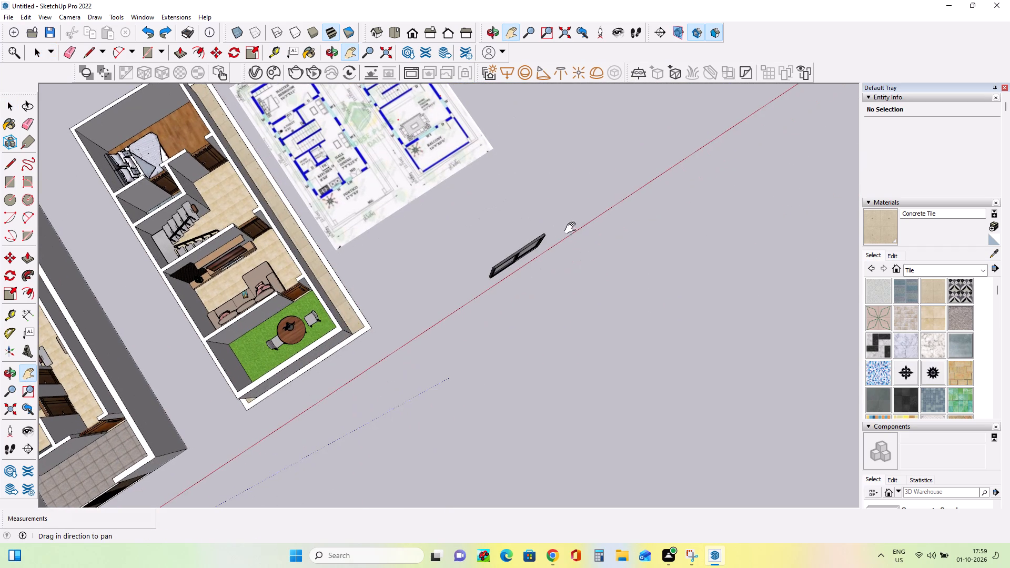
middle_click_drag(581, 240, 486, 130)
left_click_drag(490, 180, 493, 220)
left_click_drag(493, 256, 493, 287)
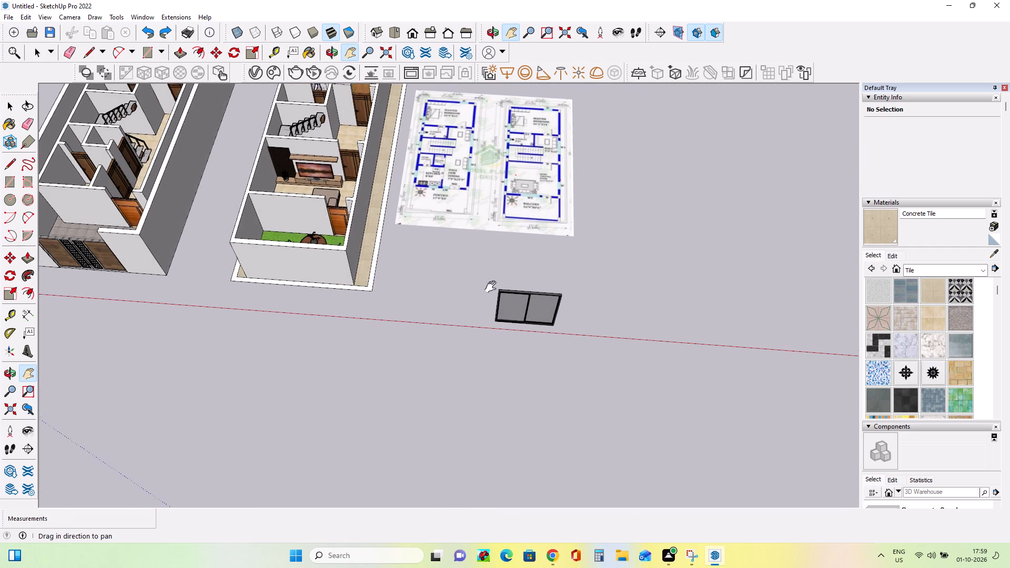
left_click_drag(493, 287, 490, 383)
left_click(490, 385)
scroll(501, 316, "up", 7)
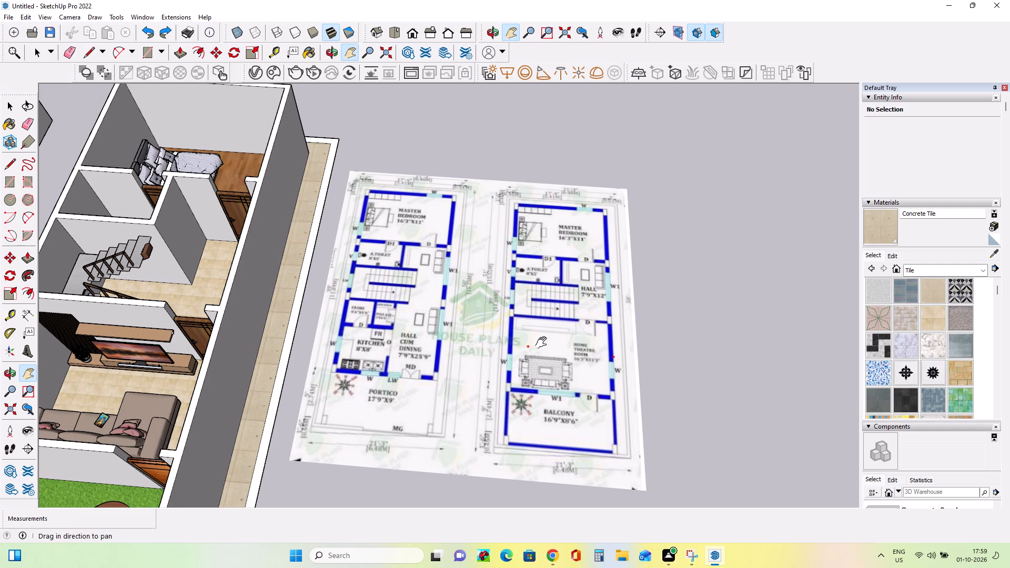
scroll(647, 352, "down", 5)
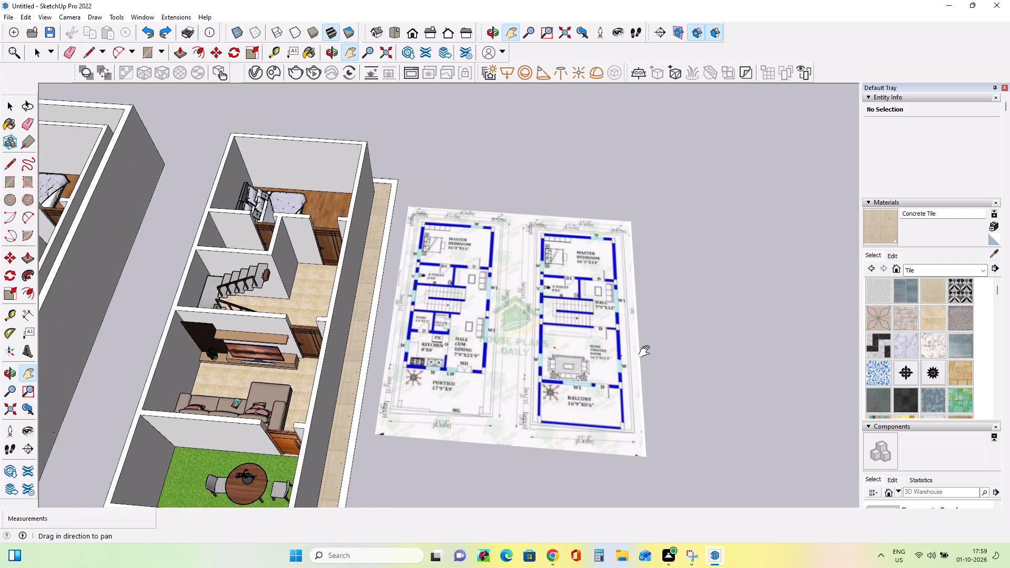
Draw two 4' by 4' squares on the balcony house's long outer wall, beside the sofa room and beside the staircase hall.
middle_click_drag(647, 352, 400, 325)
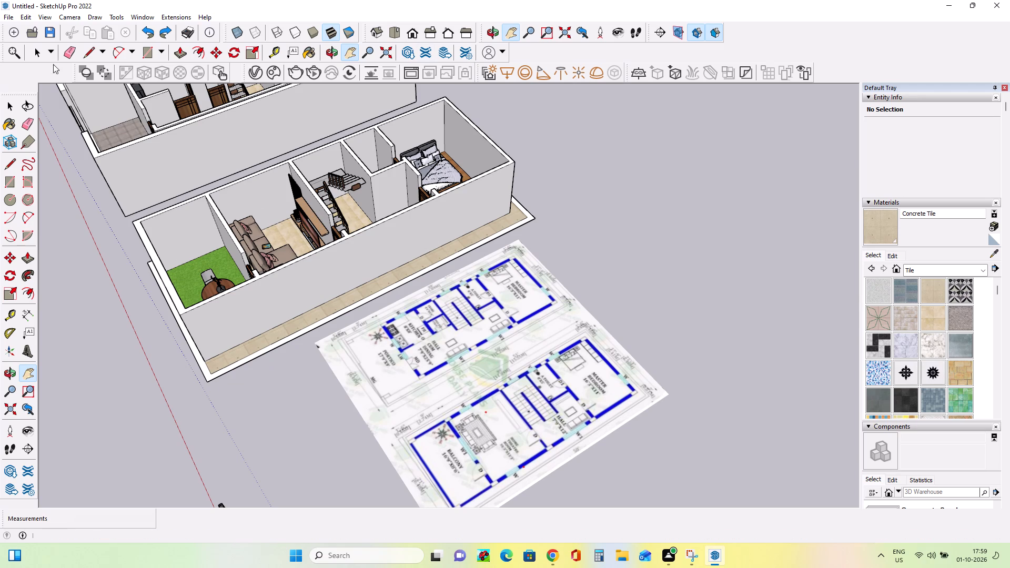
left_click(12, 176)
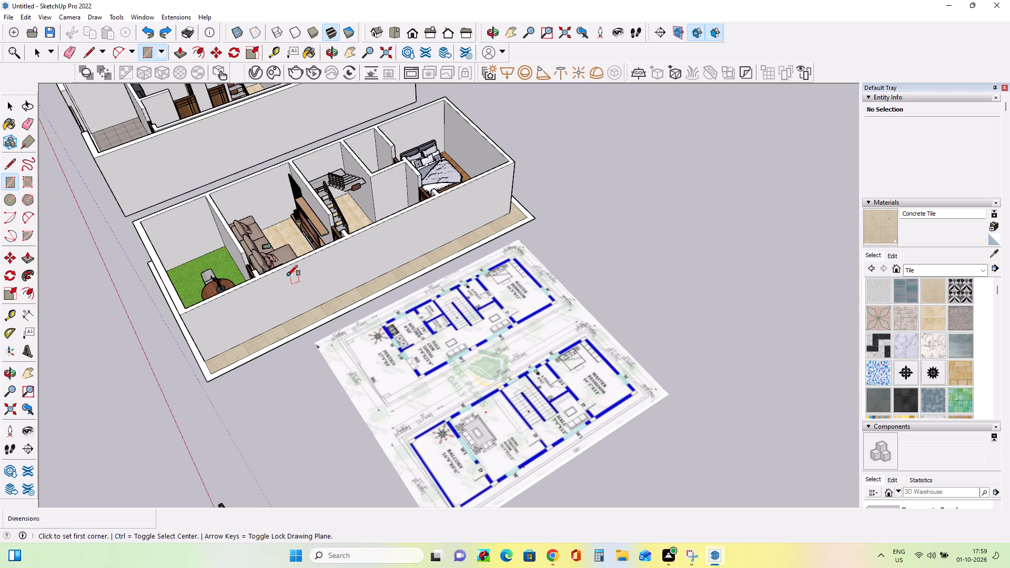
left_click(287, 278)
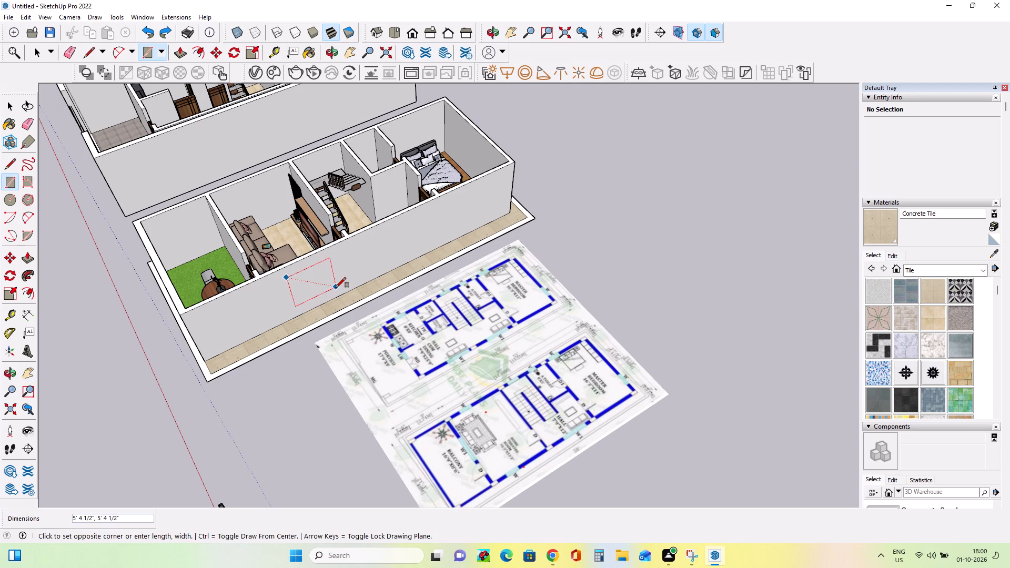
type("4',4'")
key("Return")
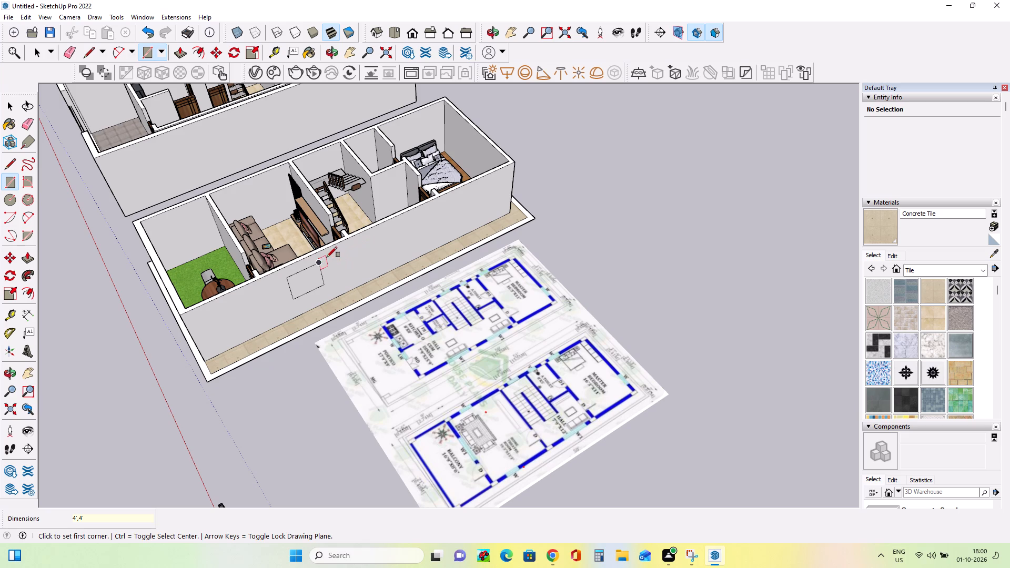
left_click(386, 236)
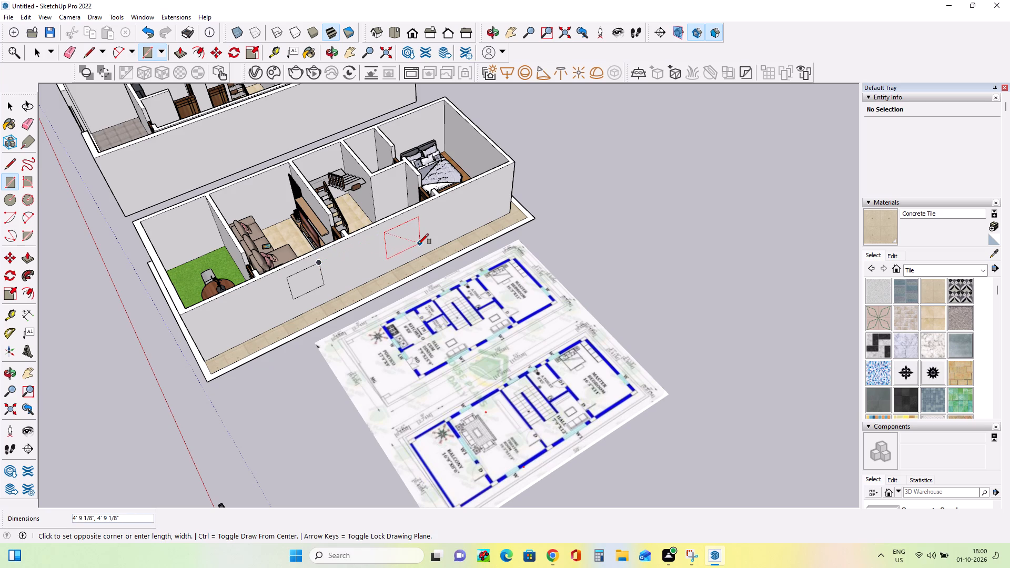
type("4'")
type(",4'")
key("Return")
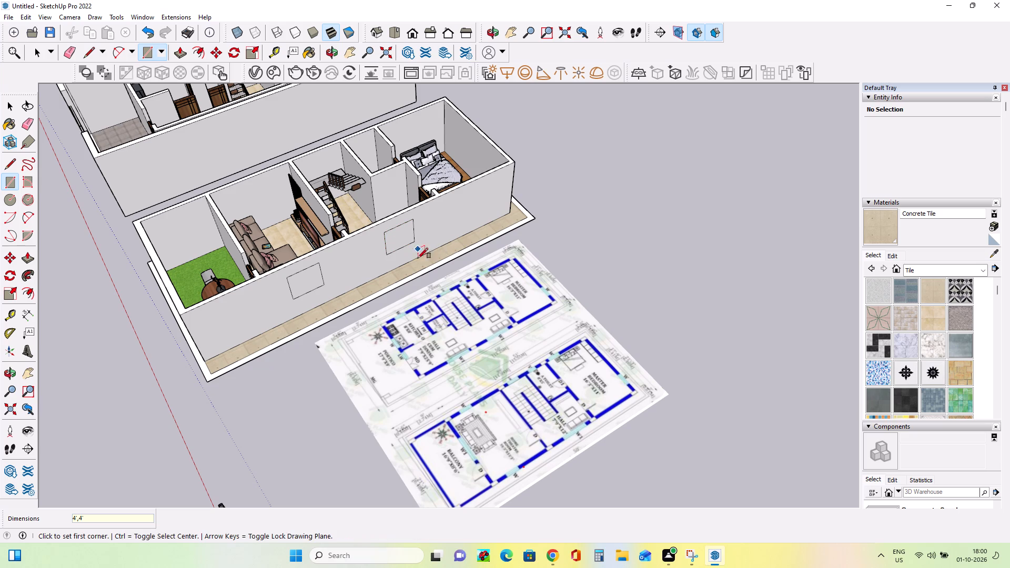
Push/Pull both 4' squares 6" through the balcony house's long wall to cut two window openings.
middle_click_drag(472, 225, 300, 221)
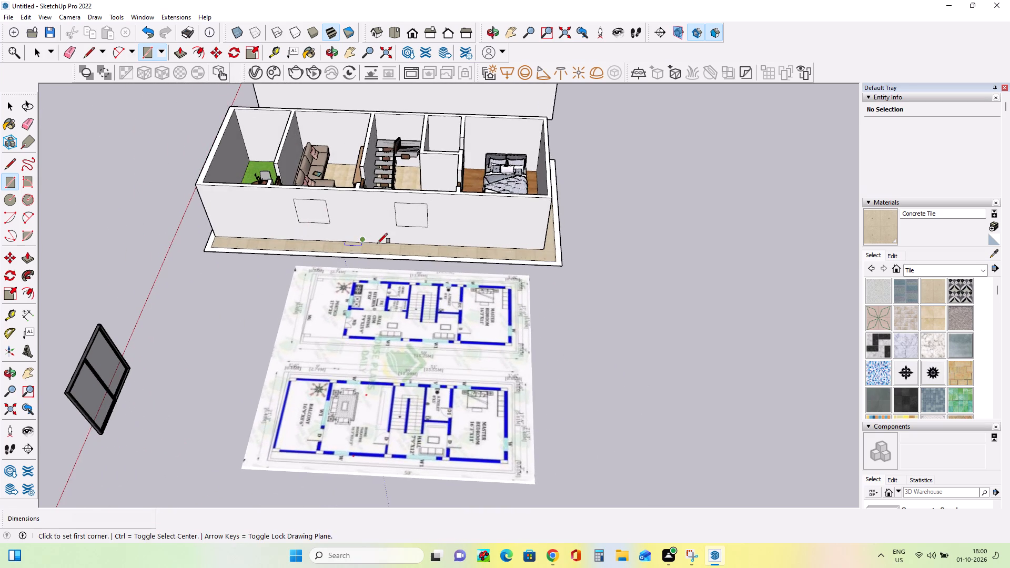
middle_click_drag(377, 244, 449, 250)
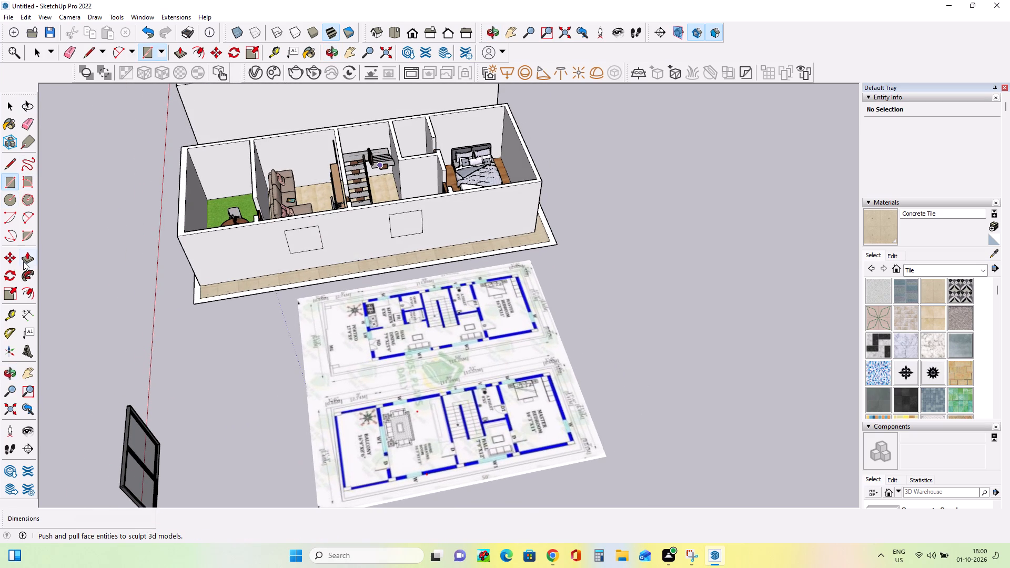
left_click(25, 254)
left_click(311, 235)
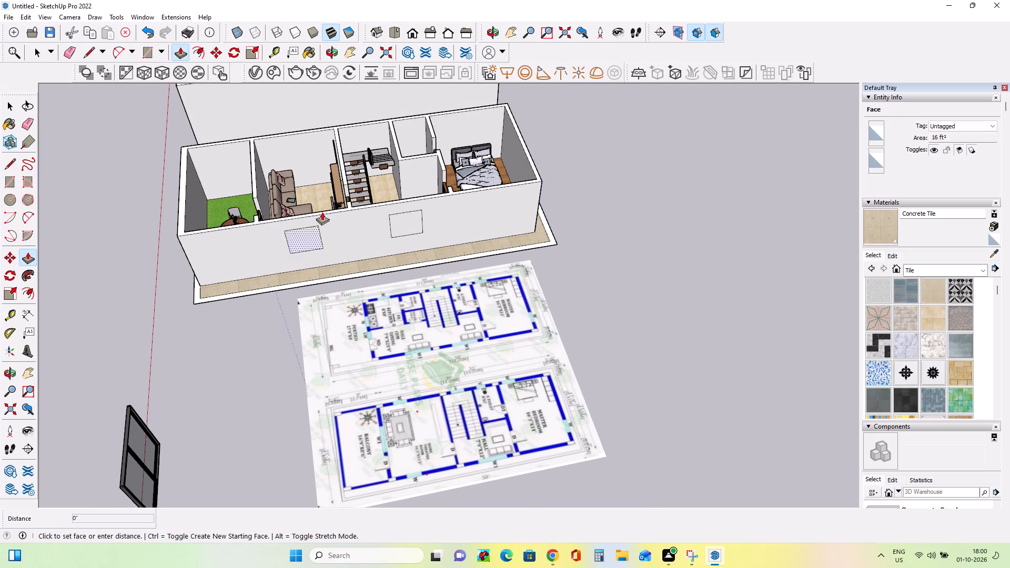
left_click(325, 208)
left_click(401, 226)
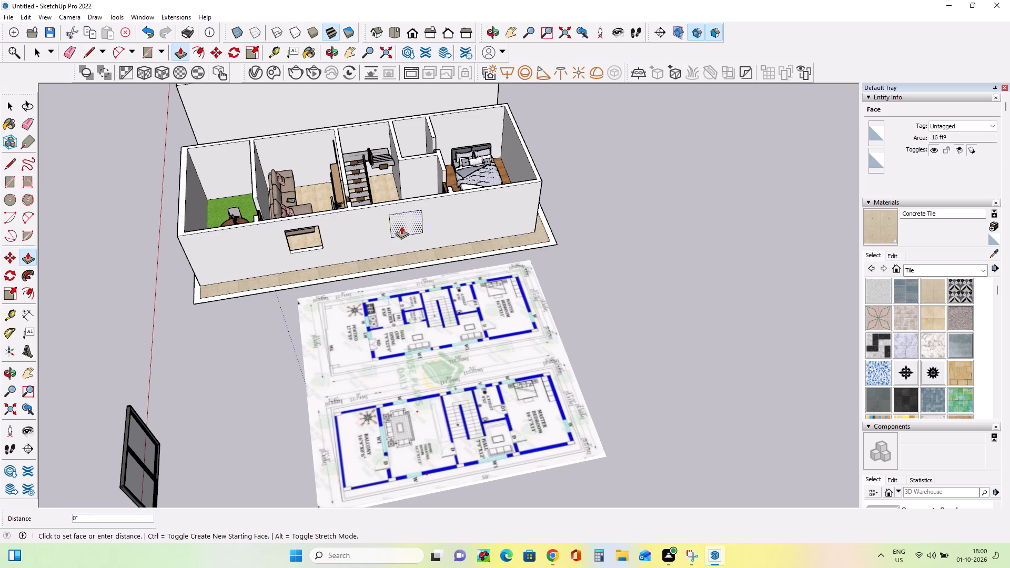
left_click(418, 195)
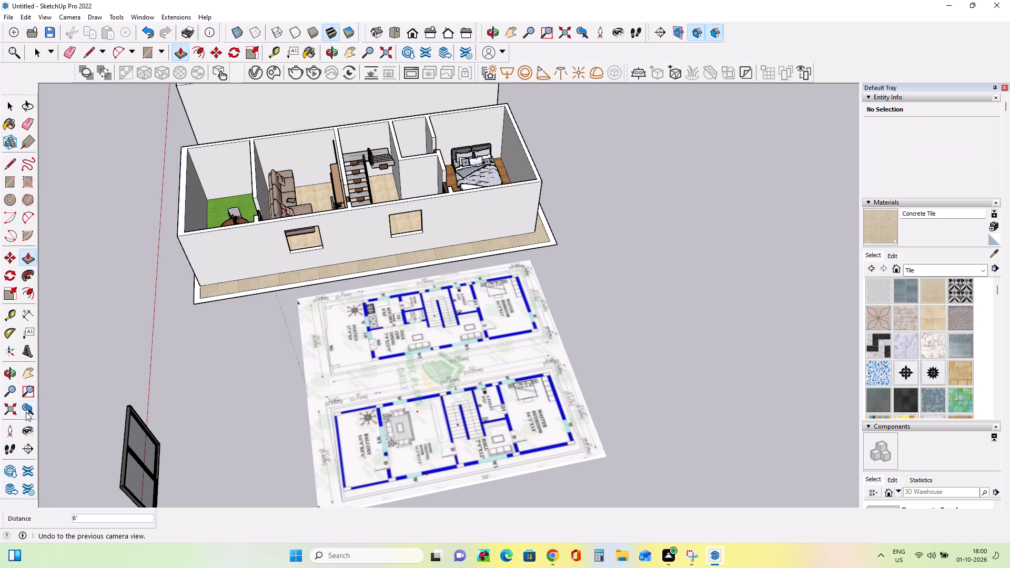
Rotate the loose PENTEK steel window component 90 degrees on the ground plane, parallel to the wall with the openings.
scroll(32, 399, "down", 3)
scroll(197, 439, "down", 4)
middle_click_drag(199, 437, 158, 372)
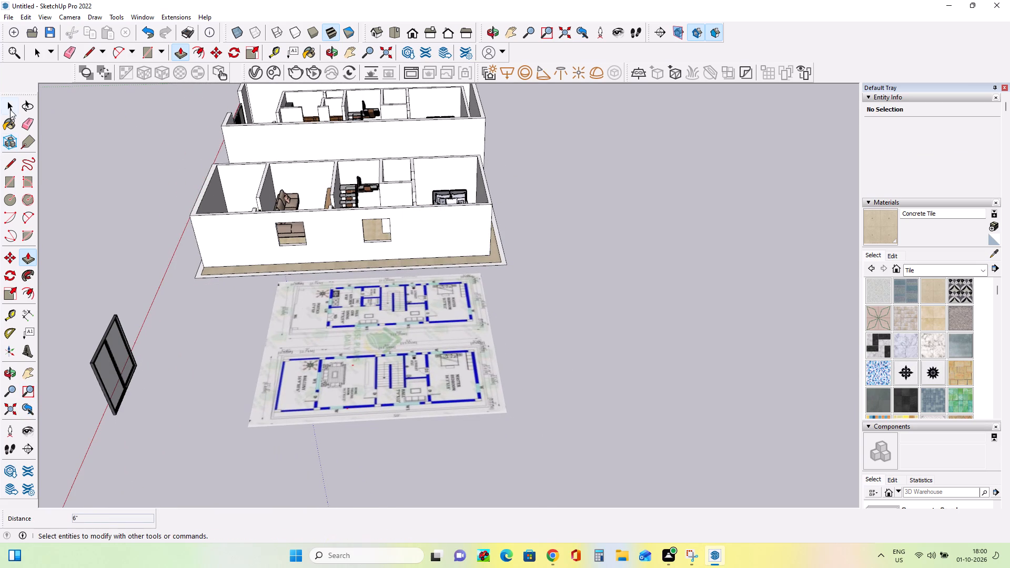
left_click(9, 107)
left_click(124, 358)
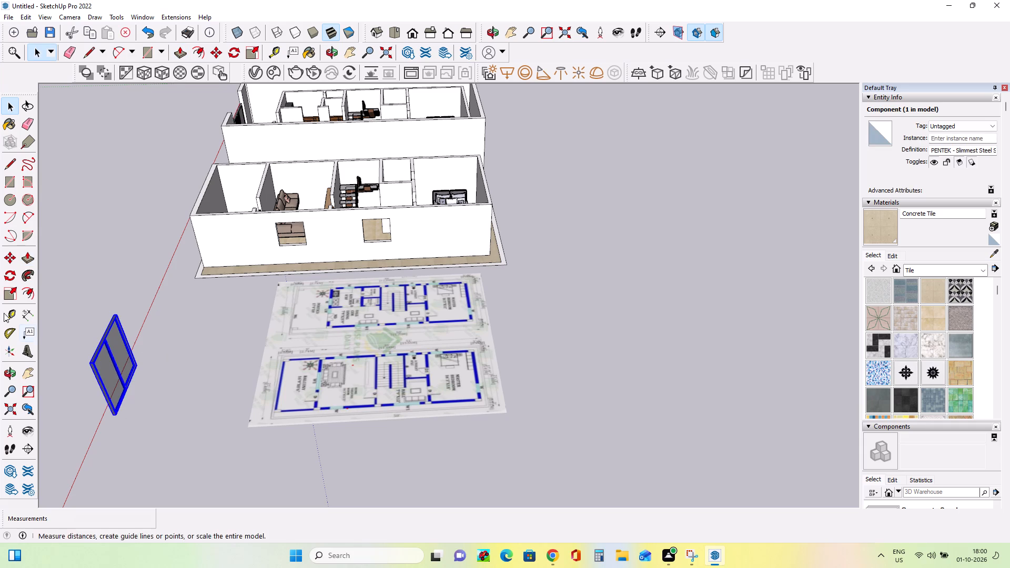
left_click(9, 276)
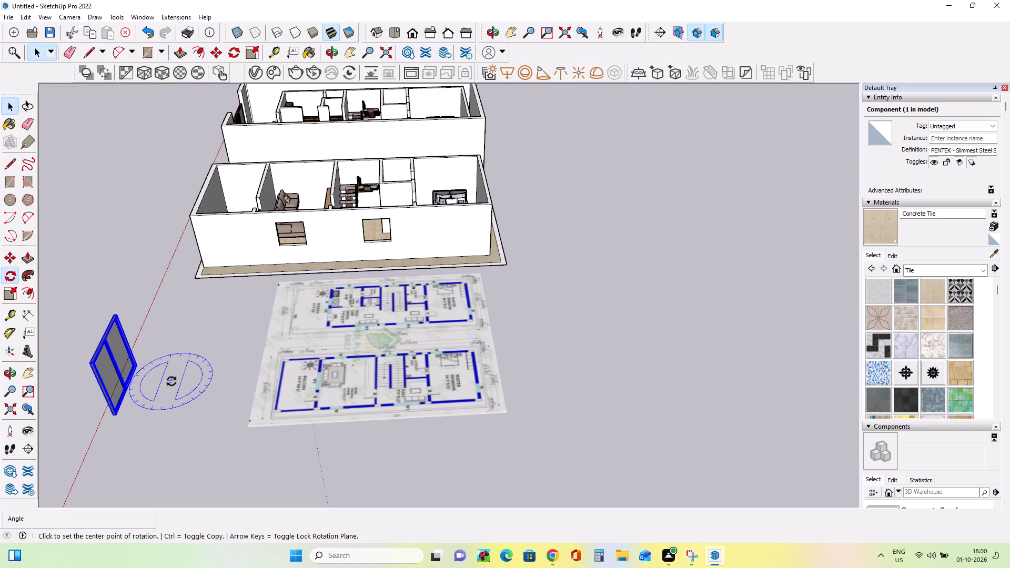
left_click(171, 381)
double_click(157, 425)
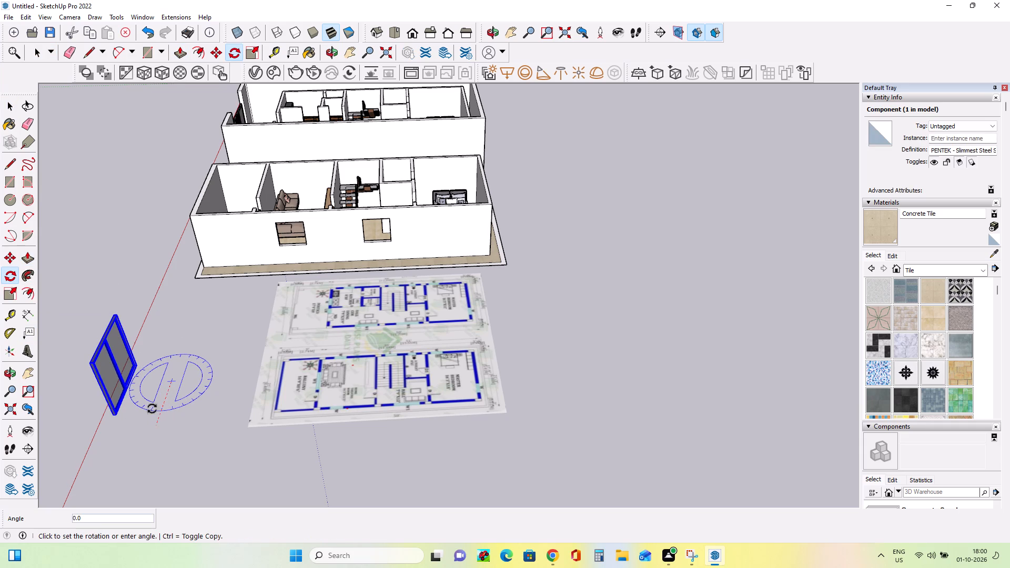
double_click(142, 384)
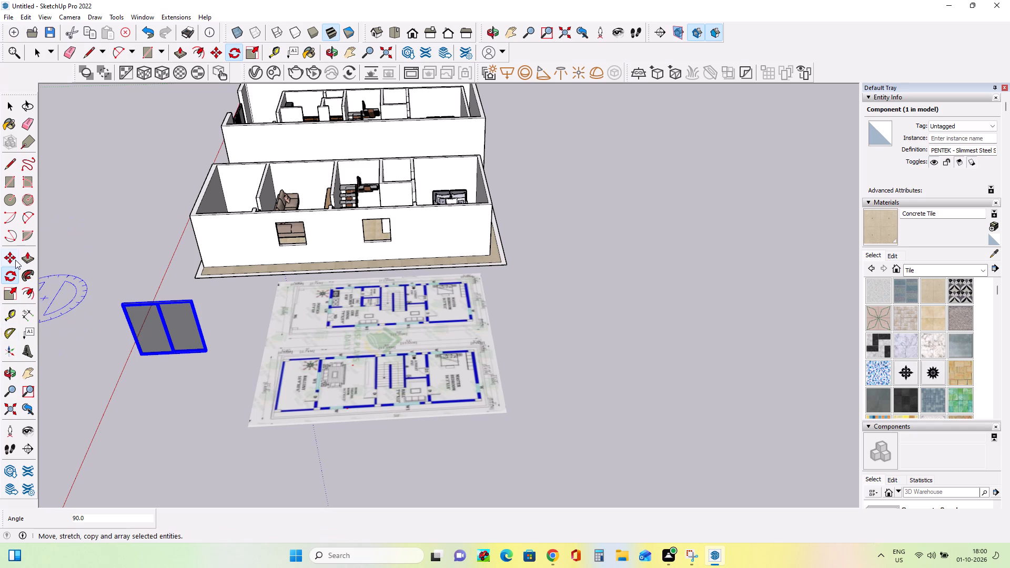
Fit the steel window into the sofa room's opening, moving it to the lower corner and scaling it uniformly to 0.50.
left_click(6, 262)
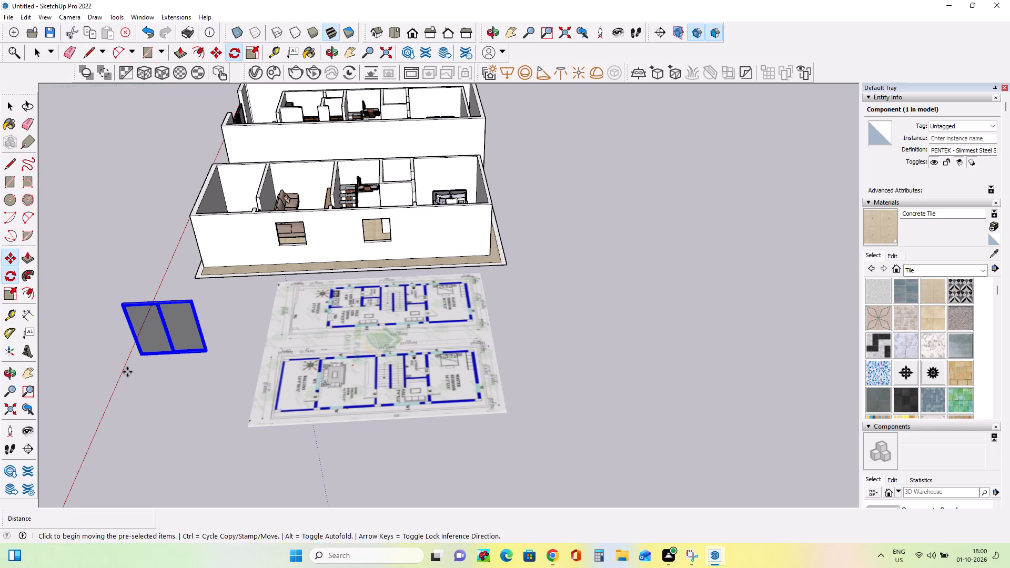
left_click(140, 359)
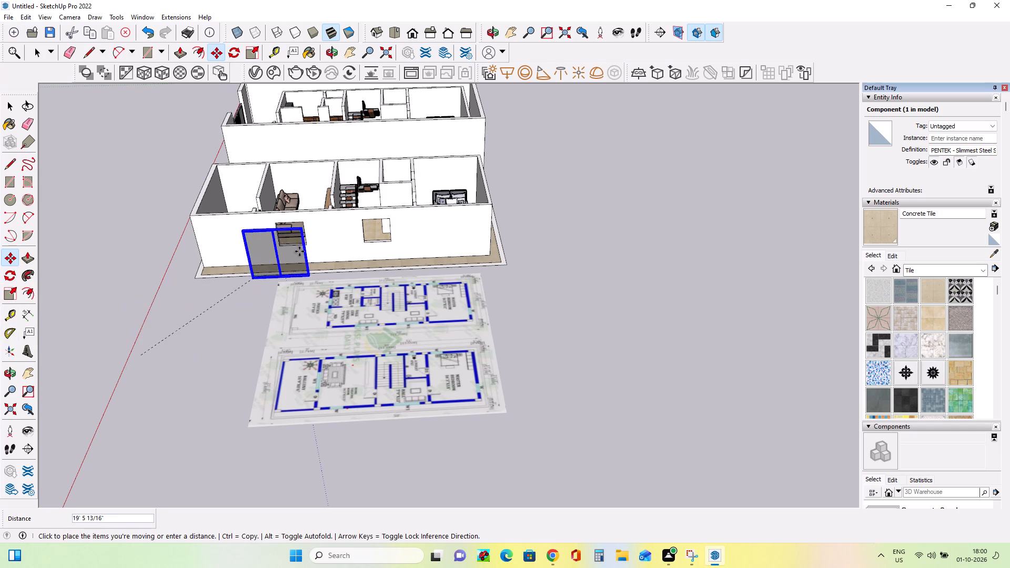
double_click(282, 246)
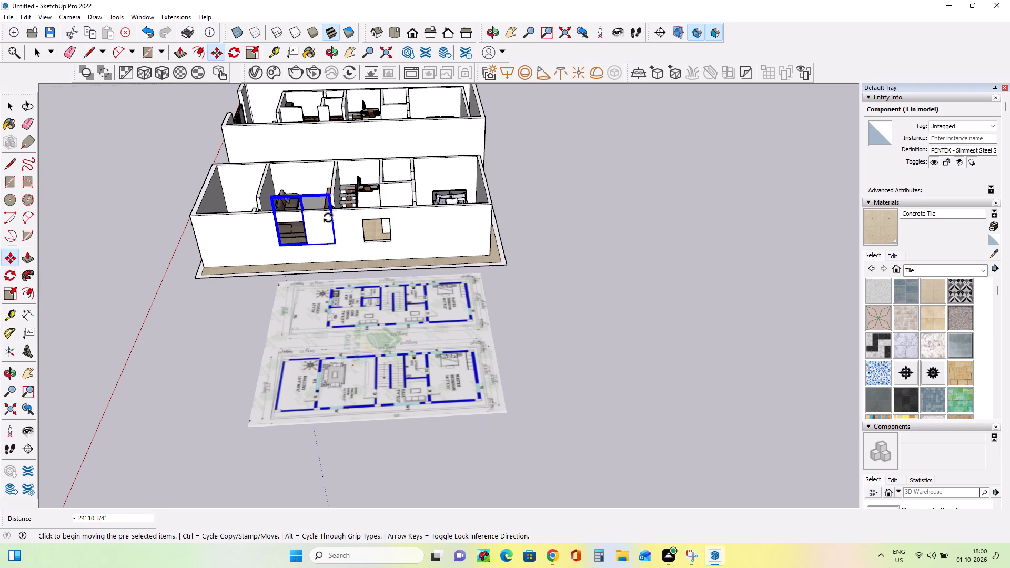
double_click(11, 293)
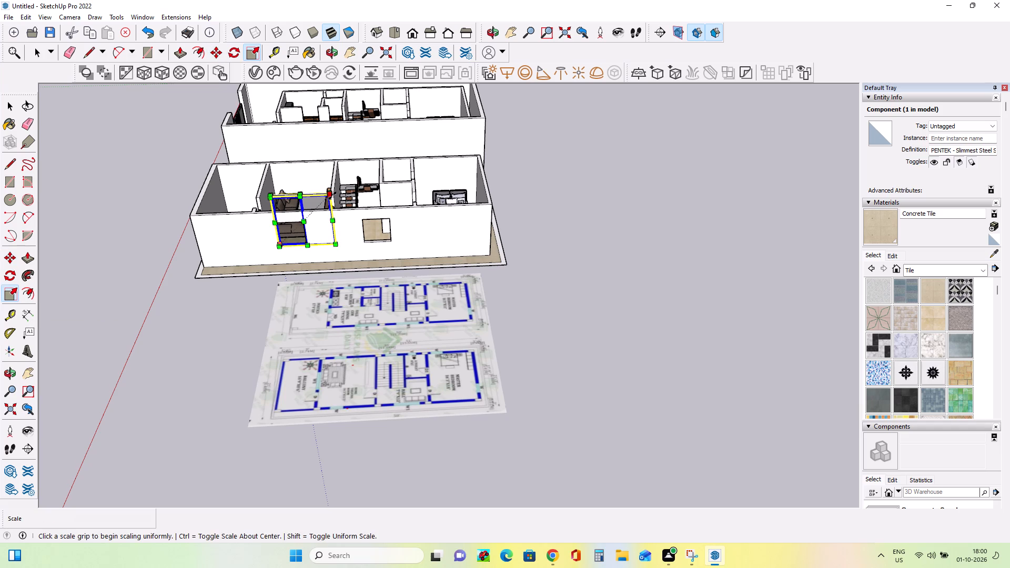
left_click(332, 196)
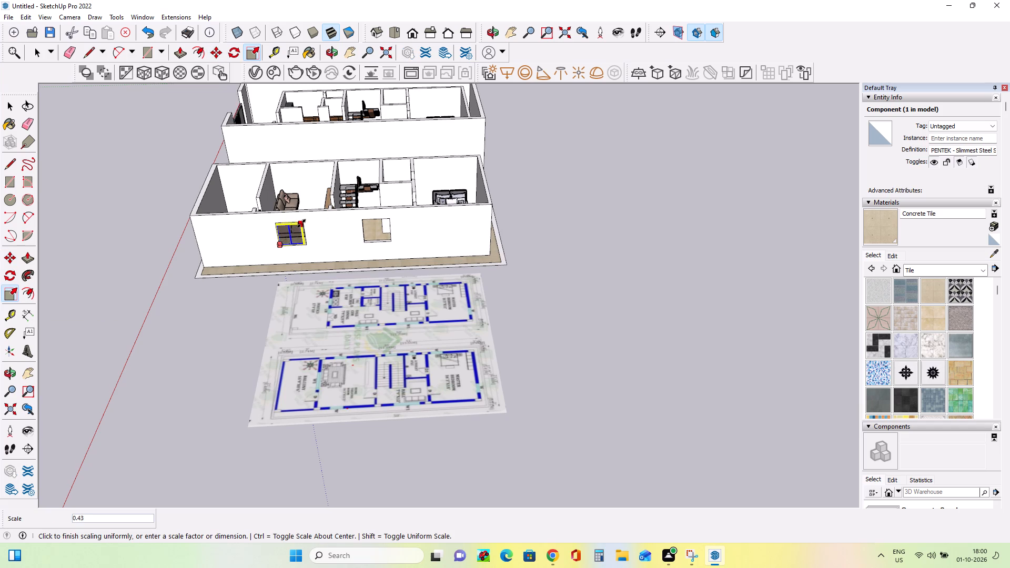
left_click(303, 224)
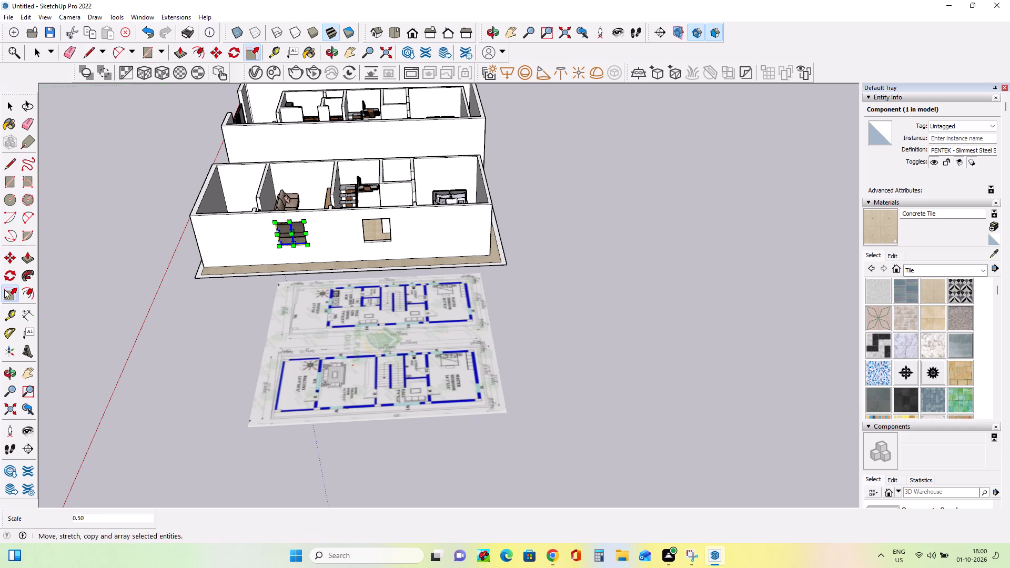
Copy the fitted steel window about 12' 6" along the wall into the second opening beside the staircase hall.
left_click(10, 253)
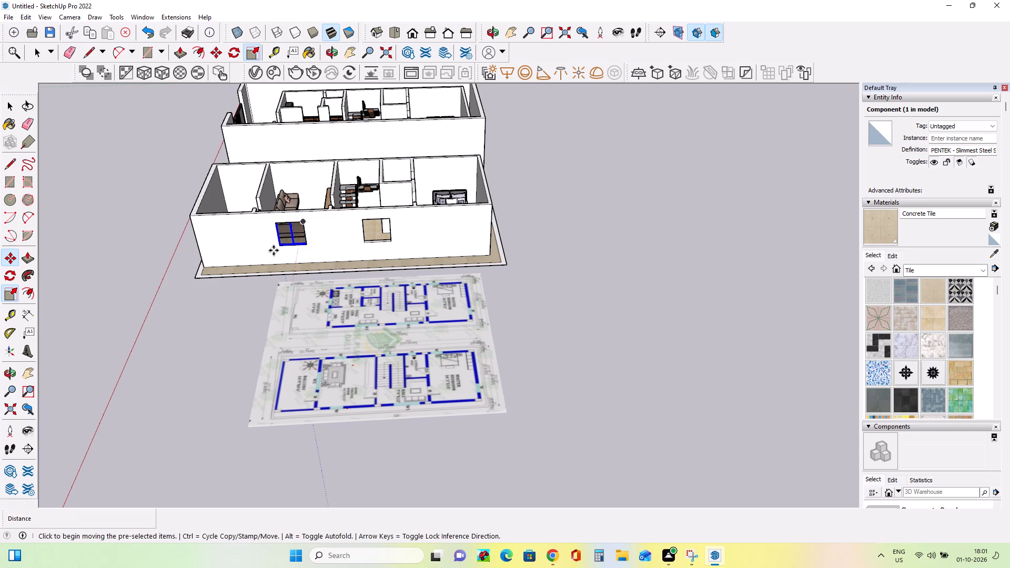
left_click(278, 249)
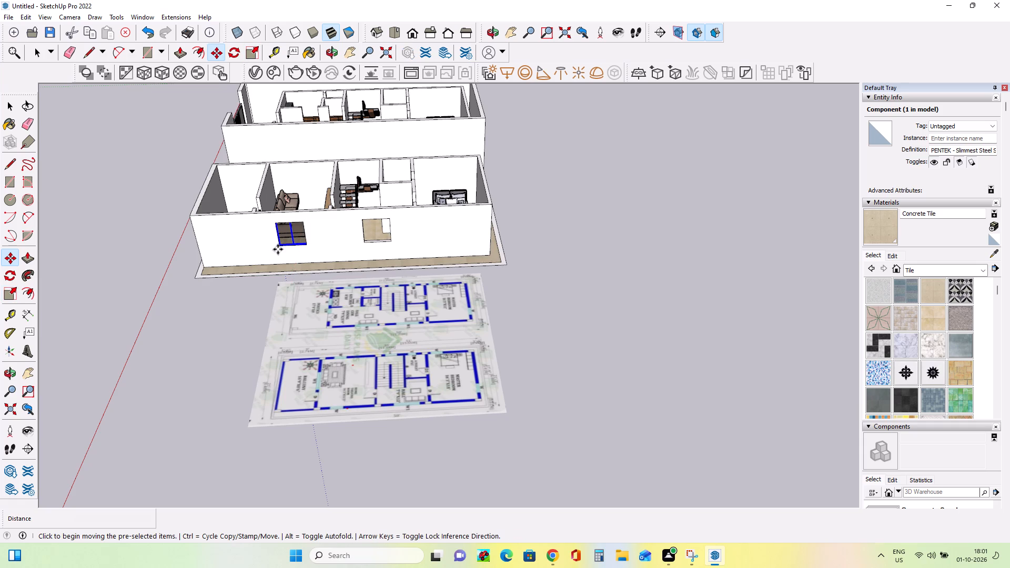
left_click(369, 237)
scroll(386, 246, "up", 6)
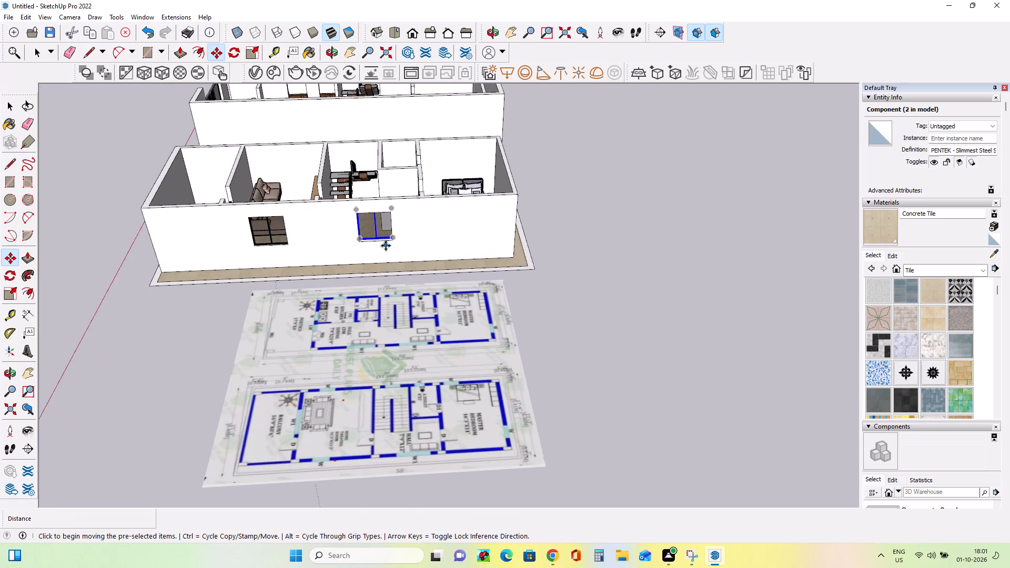
scroll(386, 246, "up", 6)
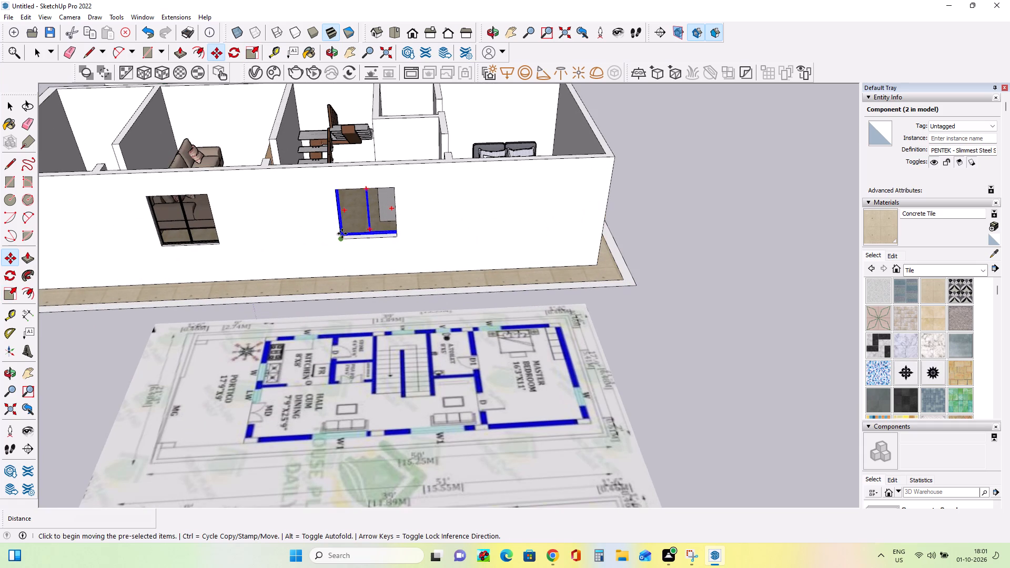
Move the copied steel window slightly so it seats on the lower corner of the opening beside the staircase hall.
left_click(342, 234)
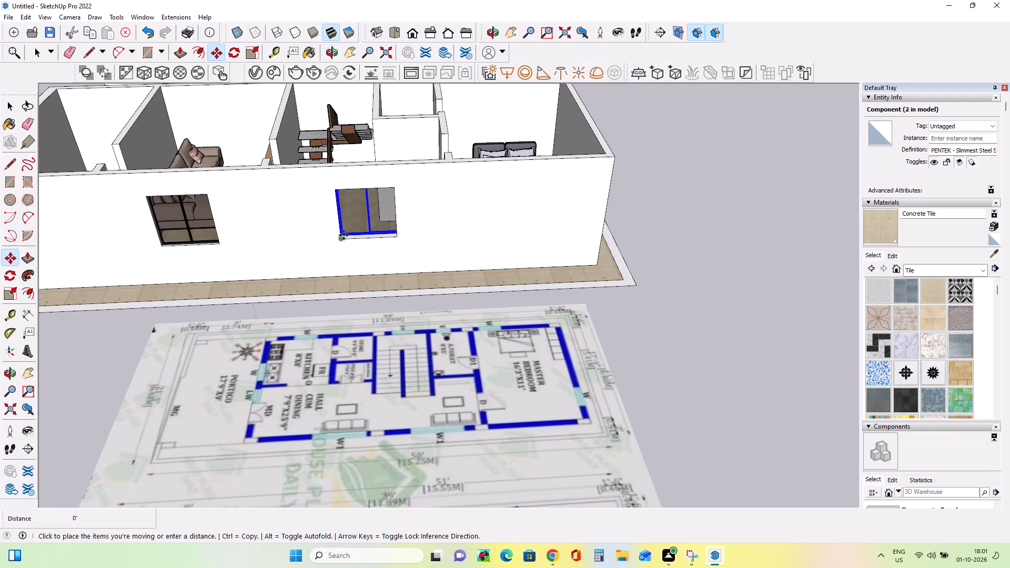
double_click(344, 235)
key("Escape")
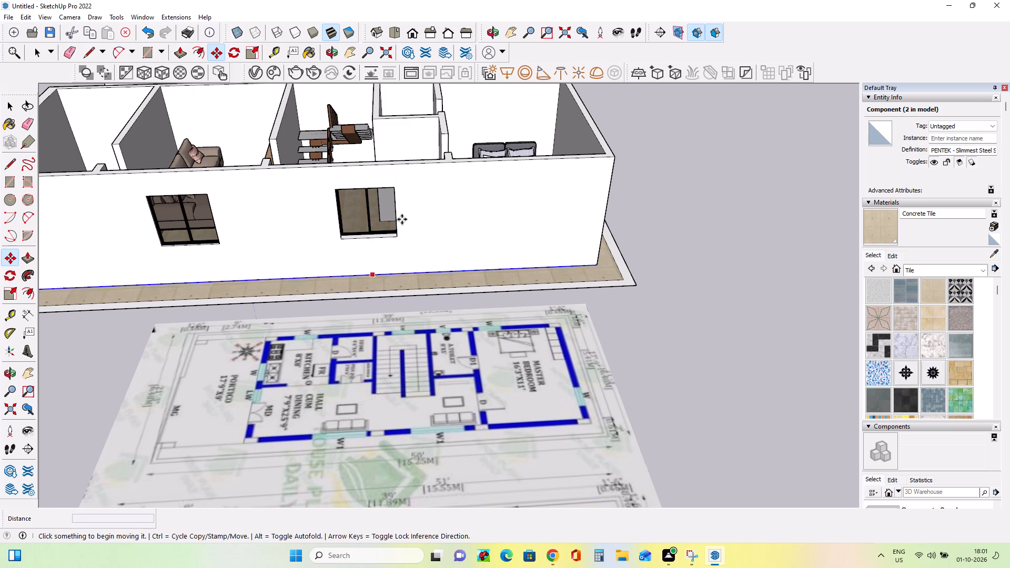
left_click(346, 235)
left_click(342, 239)
Copy the fitted steel window out to a free spot just beyond the wall's master-bedroom end.
middle_click_drag(422, 252, 418, 277)
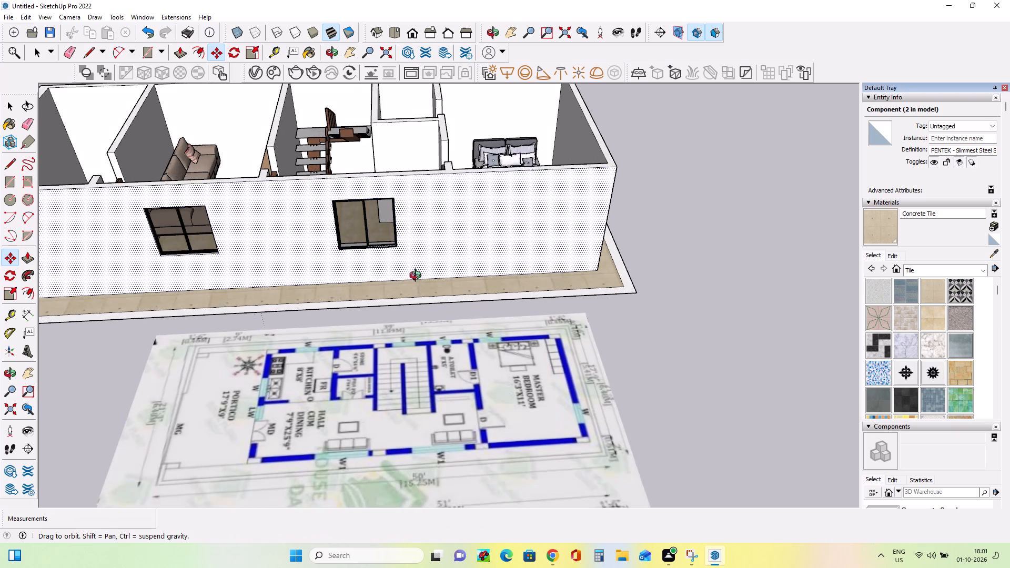
middle_click_drag(418, 277, 333, 268)
middle_click_drag(417, 242, 354, 250)
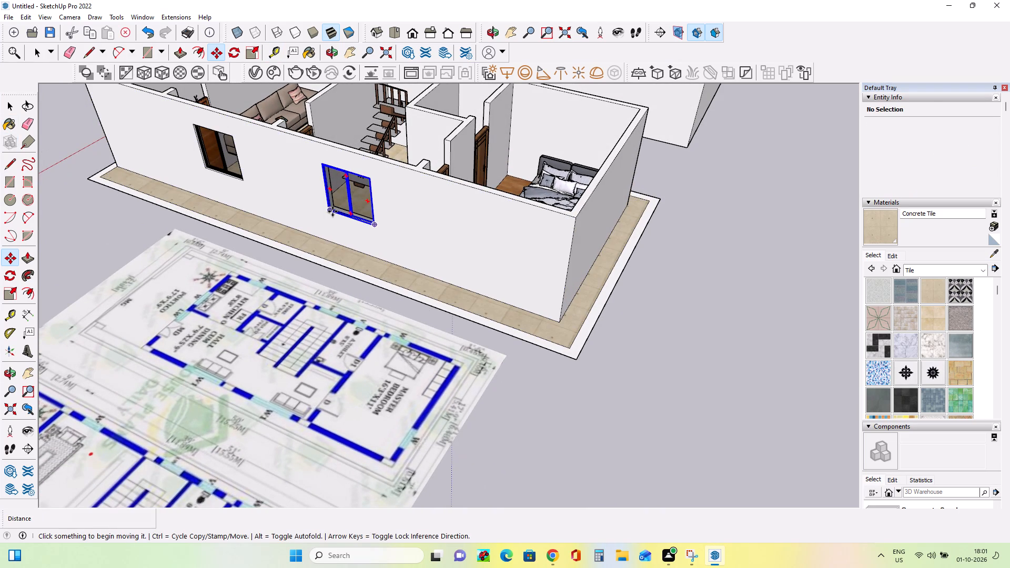
double_click(332, 211)
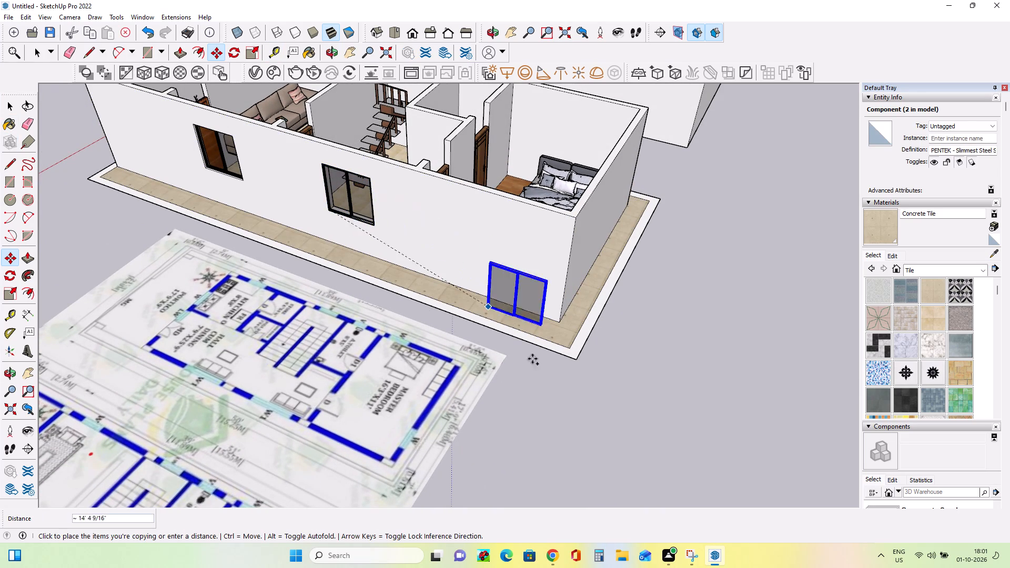
double_click(550, 378)
Draw a 4' by 4' square on the balcony house's short end wall behind the master bedroom.
middle_click_drag(654, 375, 489, 280)
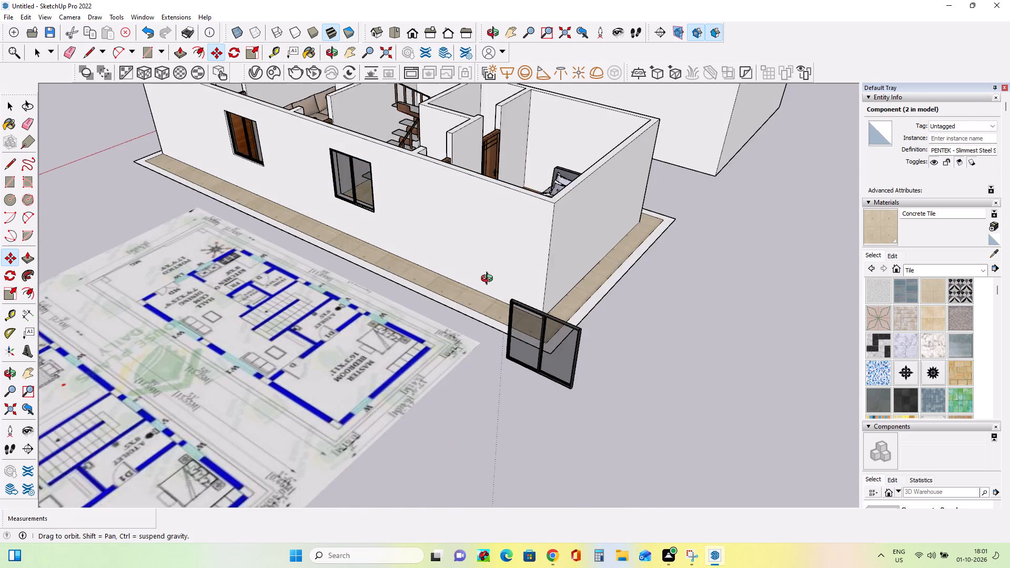
middle_click_drag(489, 280, 453, 282)
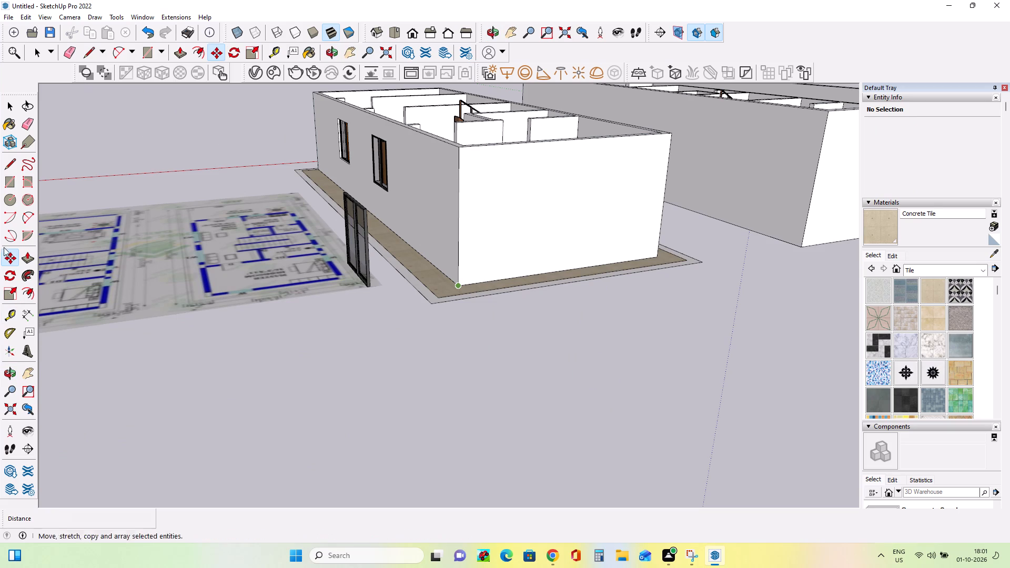
left_click(6, 181)
middle_click_drag(604, 228, 516, 298)
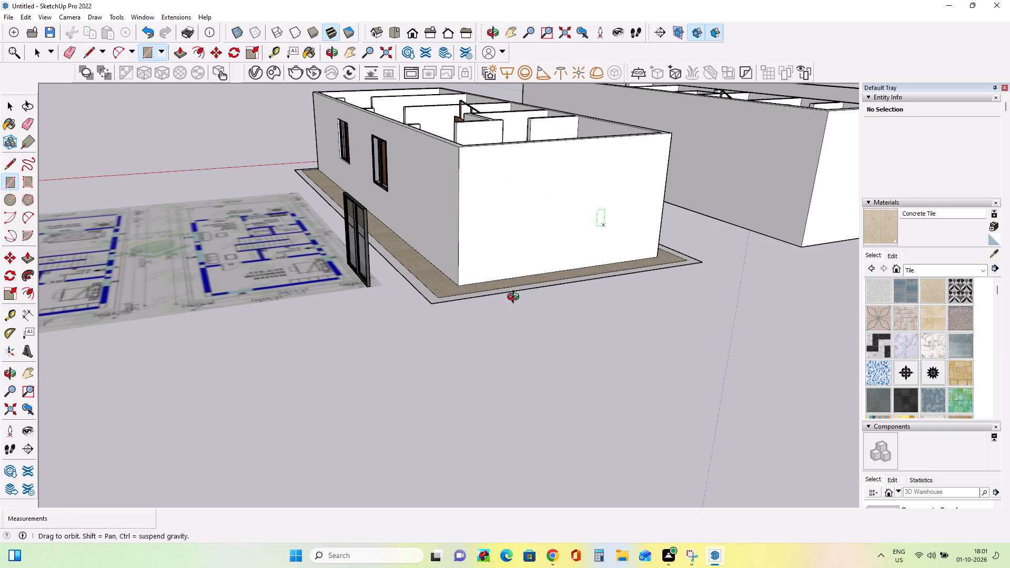
middle_click_drag(516, 298, 476, 323)
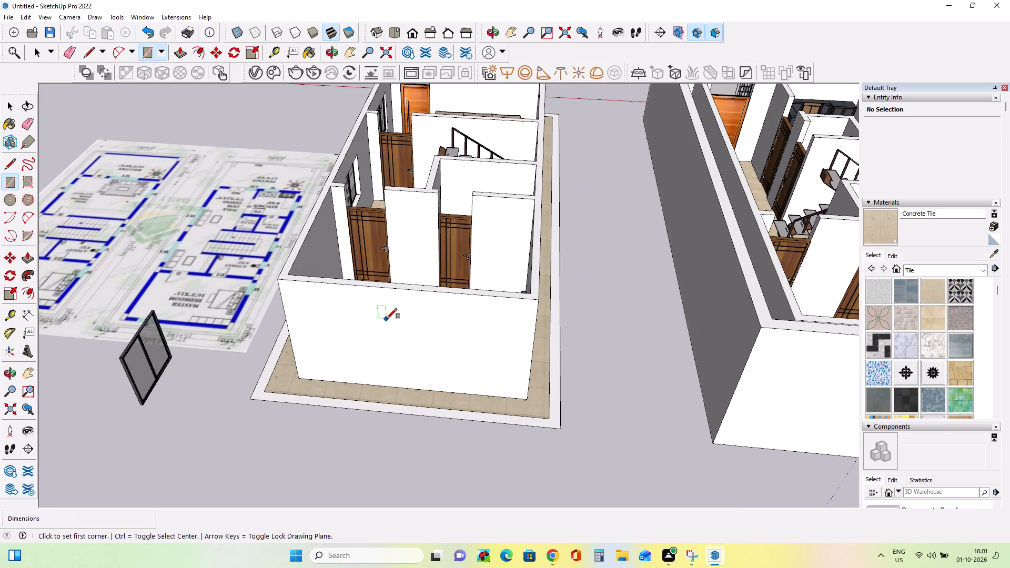
left_click(380, 315)
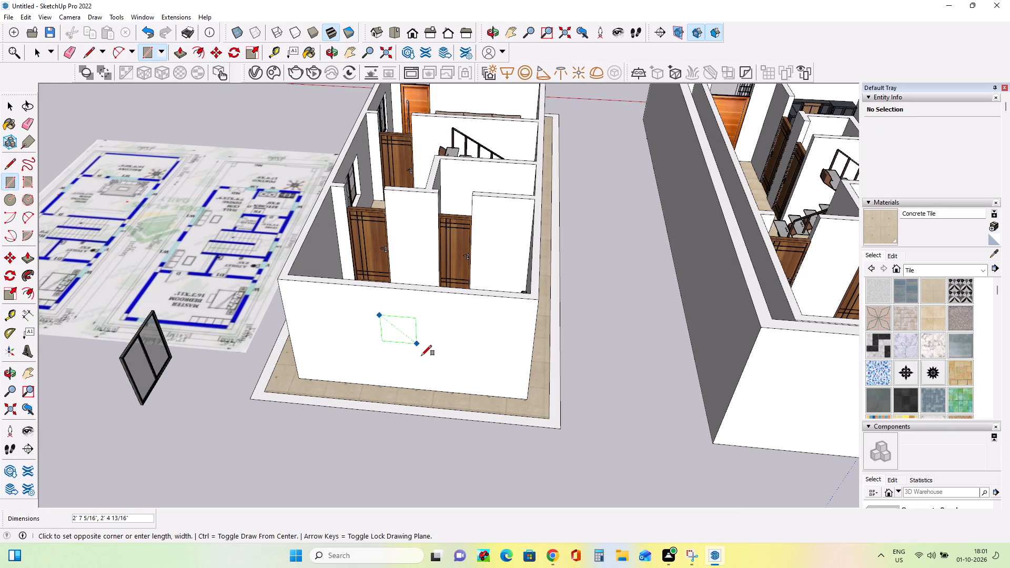
type("/eo=p")
key("Return")
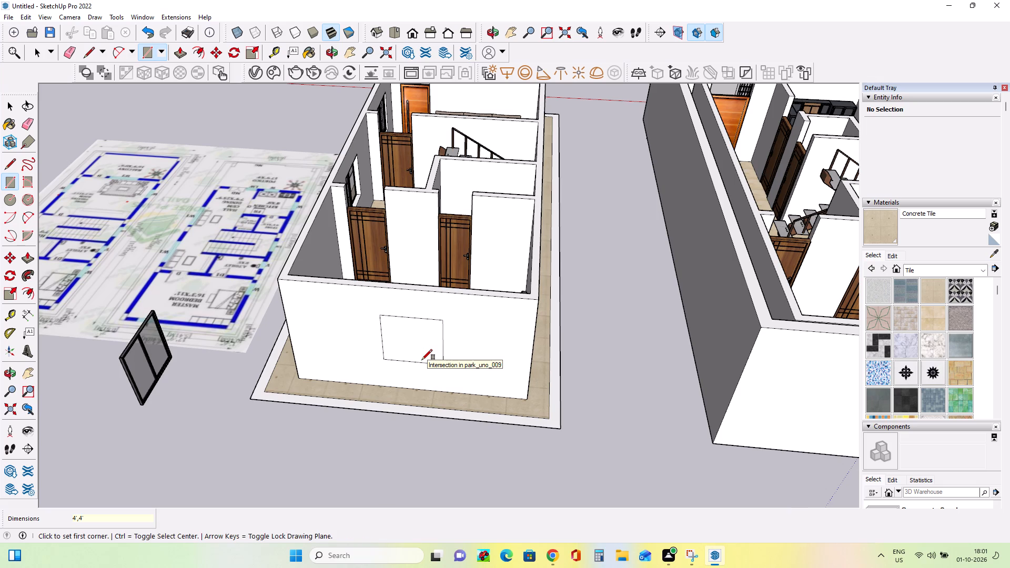
Push/Pull the 4' square 6" through the bedroom end wall to cut a window opening.
left_click(31, 258)
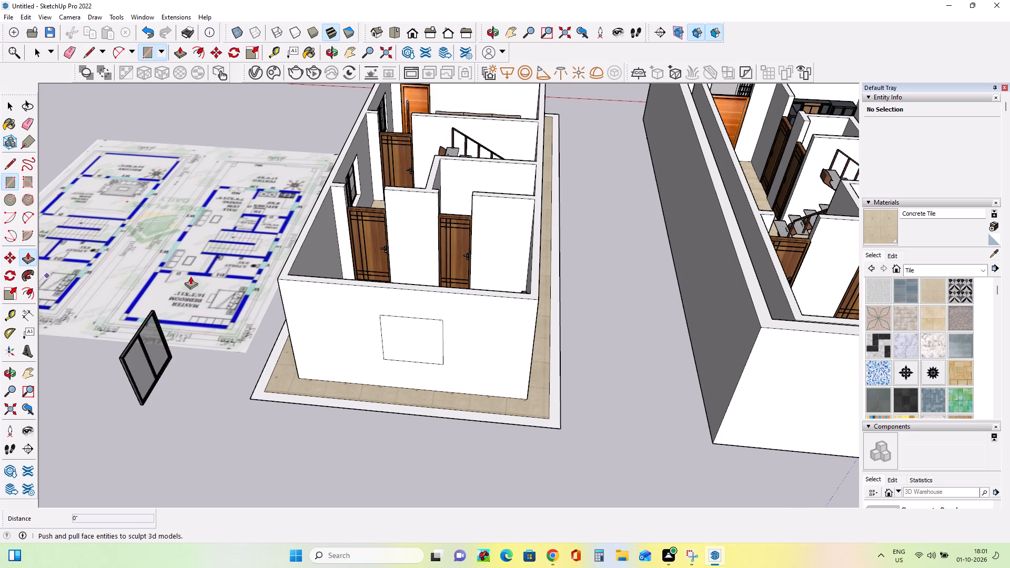
left_click(427, 340)
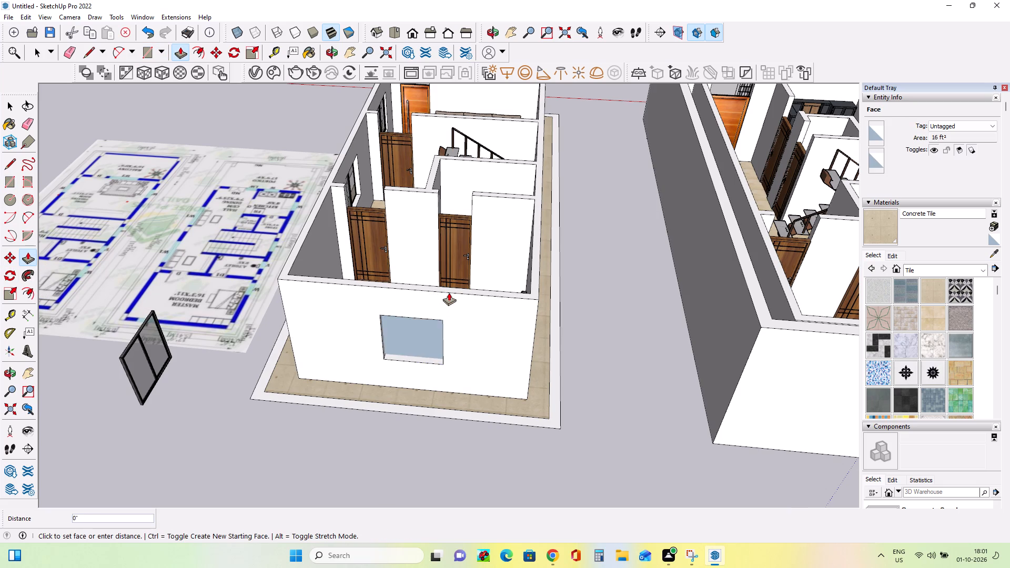
left_click(449, 291)
middle_click_drag(382, 373, 464, 356)
left_click(469, 326)
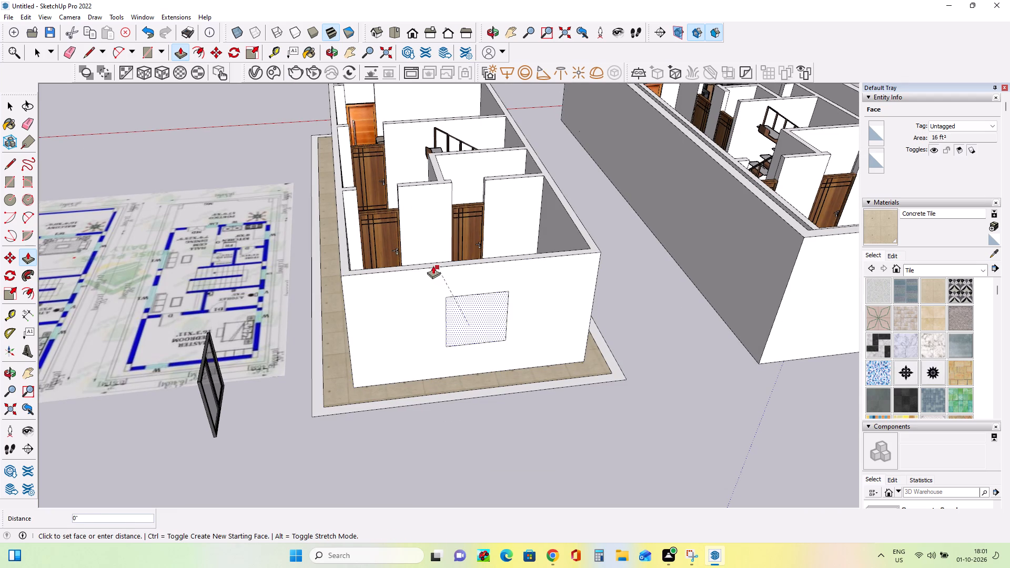
left_click(429, 262)
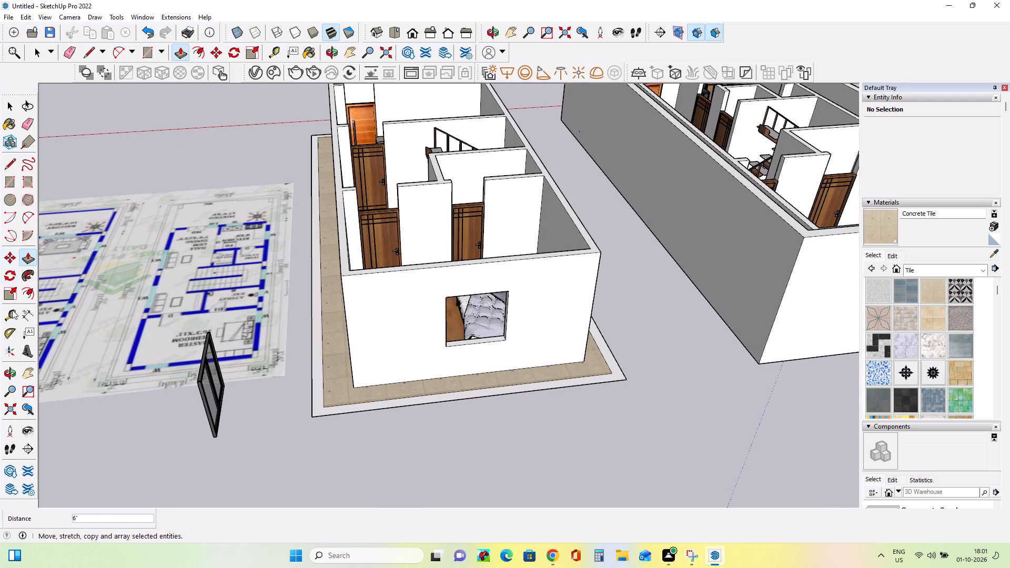
Rotate the loose steel window copy 90 degrees on the ground plane, parallel to the bedroom end wall.
left_click(7, 105)
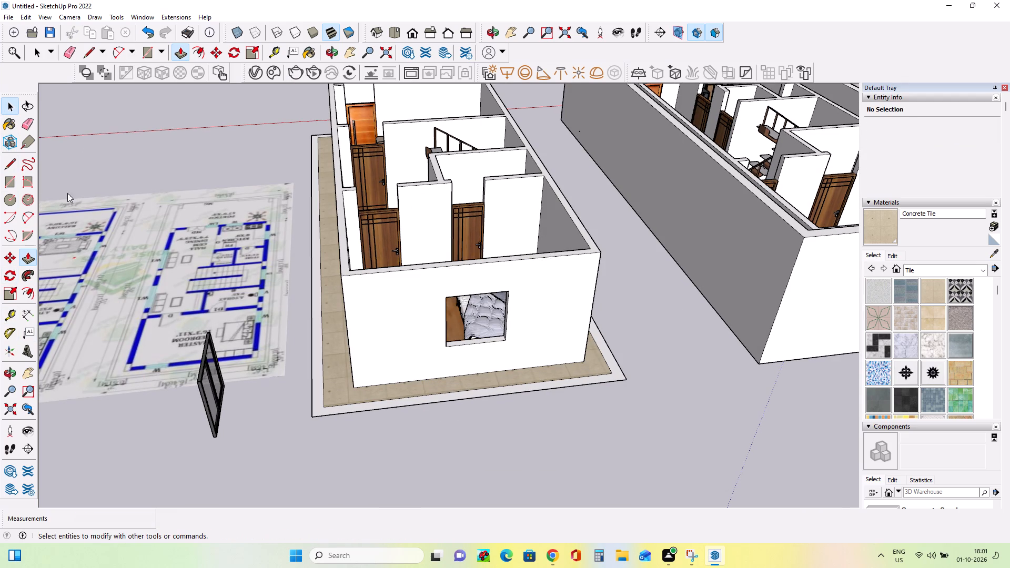
left_click(212, 410)
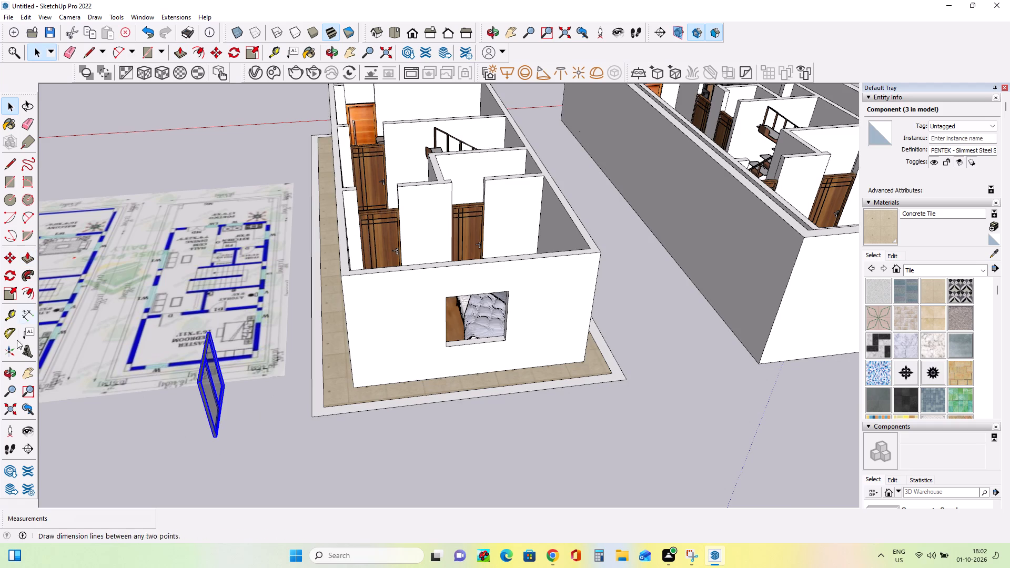
left_click(8, 276)
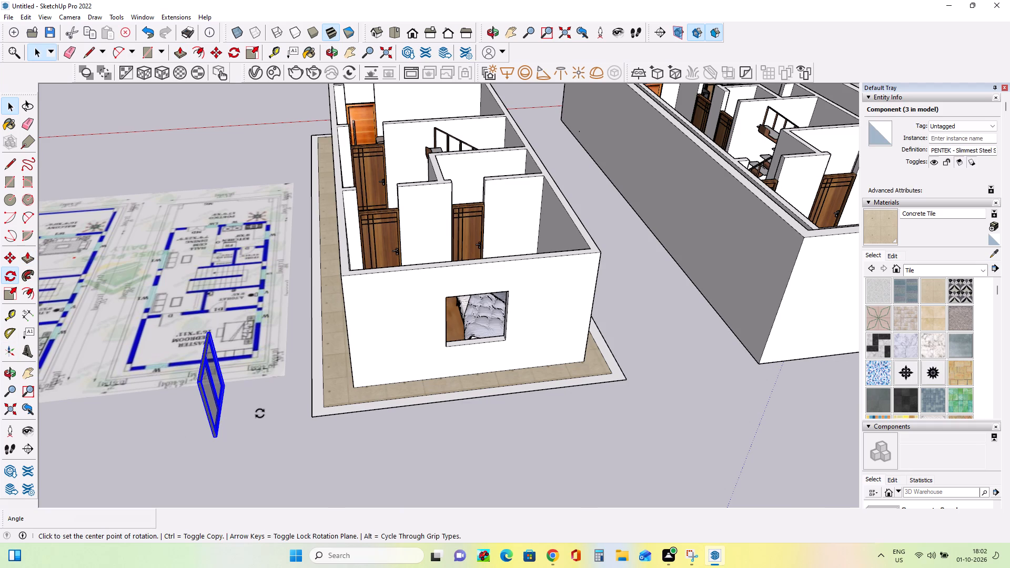
left_click(258, 396)
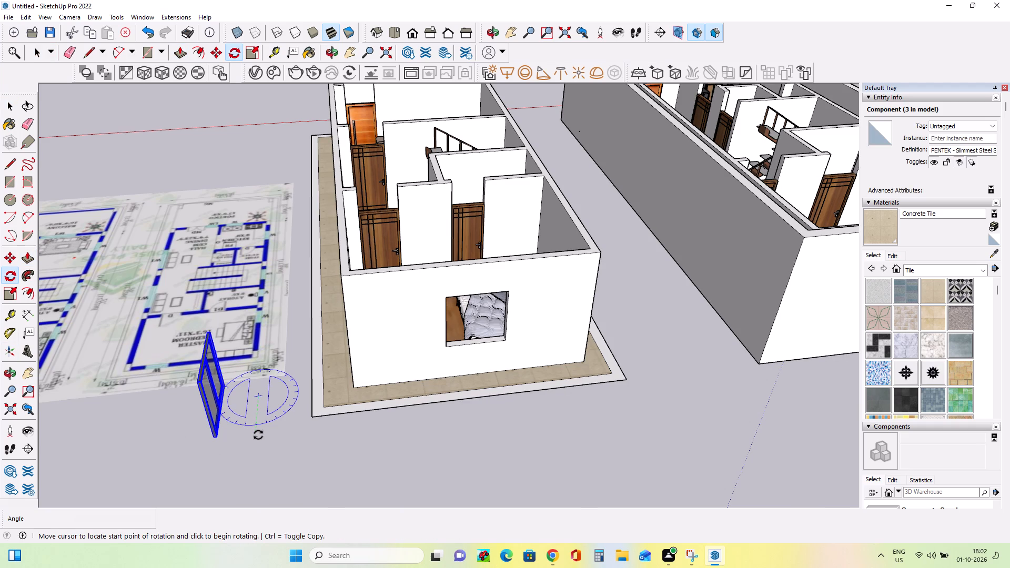
left_click(258, 435)
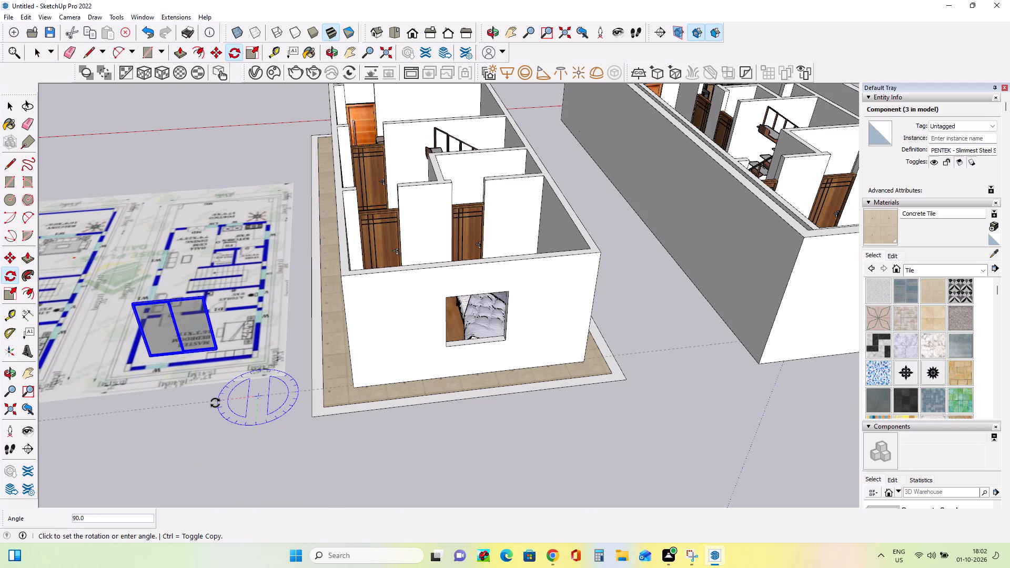
left_click(216, 402)
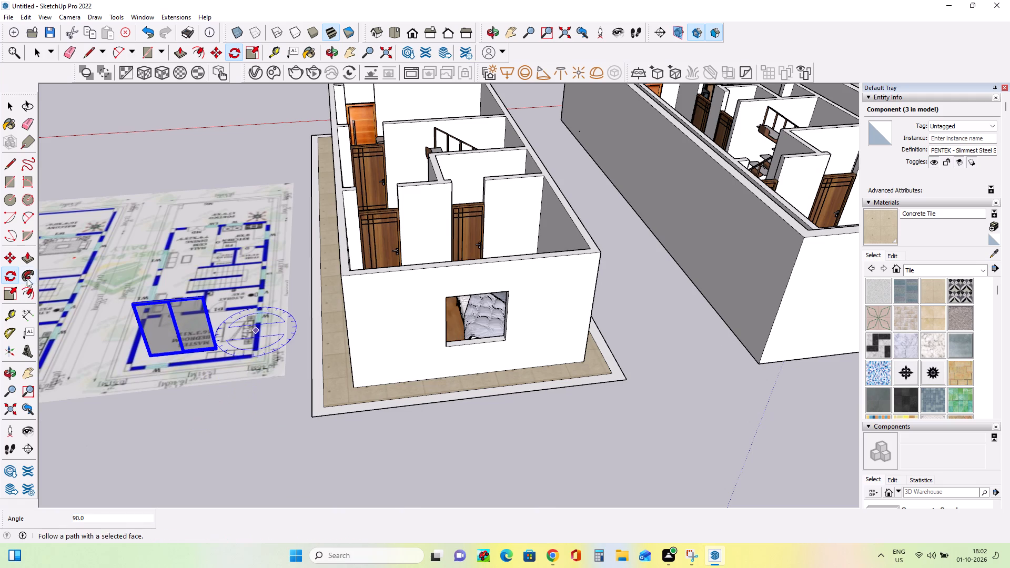
Move the rotated steel window by its lower corner into the bedroom end wall's opening.
left_click(13, 260)
left_click(216, 347)
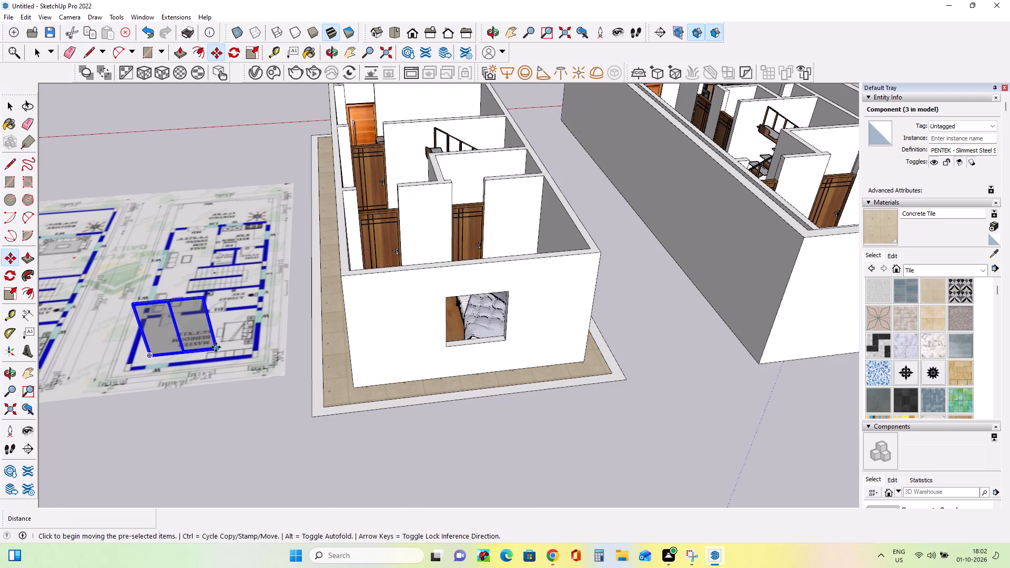
double_click(508, 335)
Examine both furnished houses and the fitted windows from all sides beside the floor plans, and clear the selection.
scroll(468, 380, "down", 7)
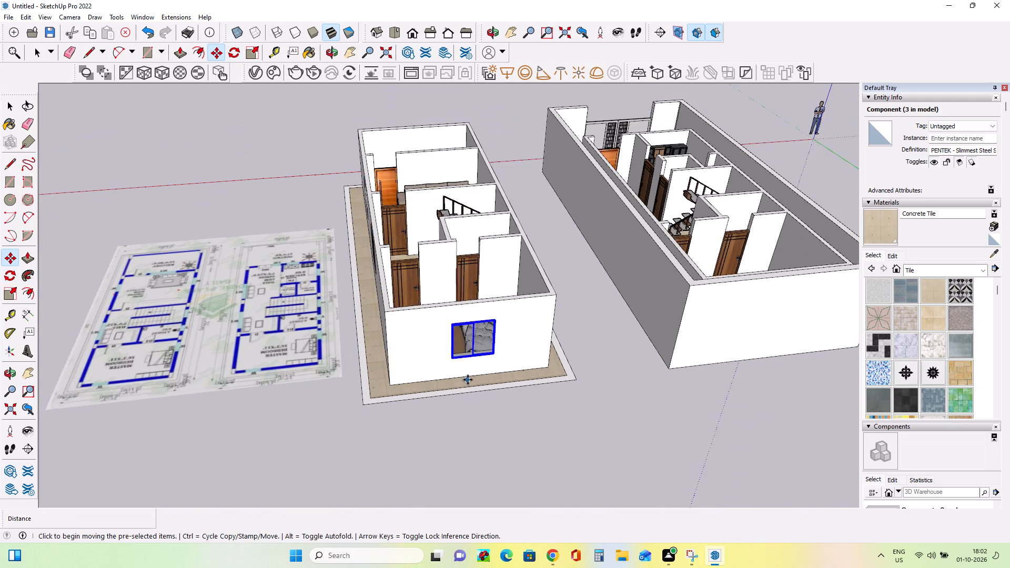
scroll(468, 380, "down", 4)
middle_click_drag(465, 420, 385, 480)
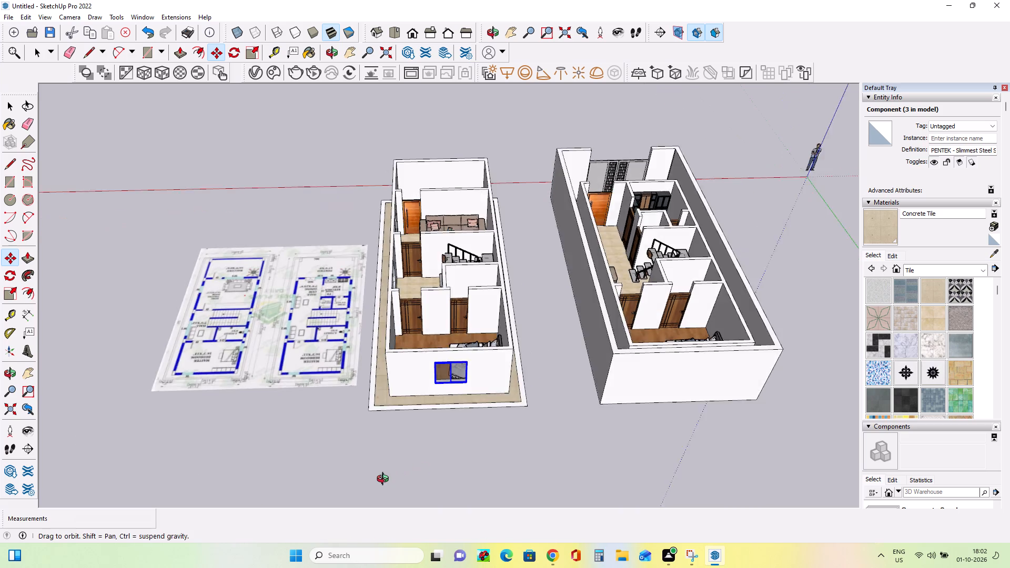
middle_click_drag(385, 480, 379, 481)
scroll(29, 417, "down", 1)
middle_click_drag(29, 417, 463, 411)
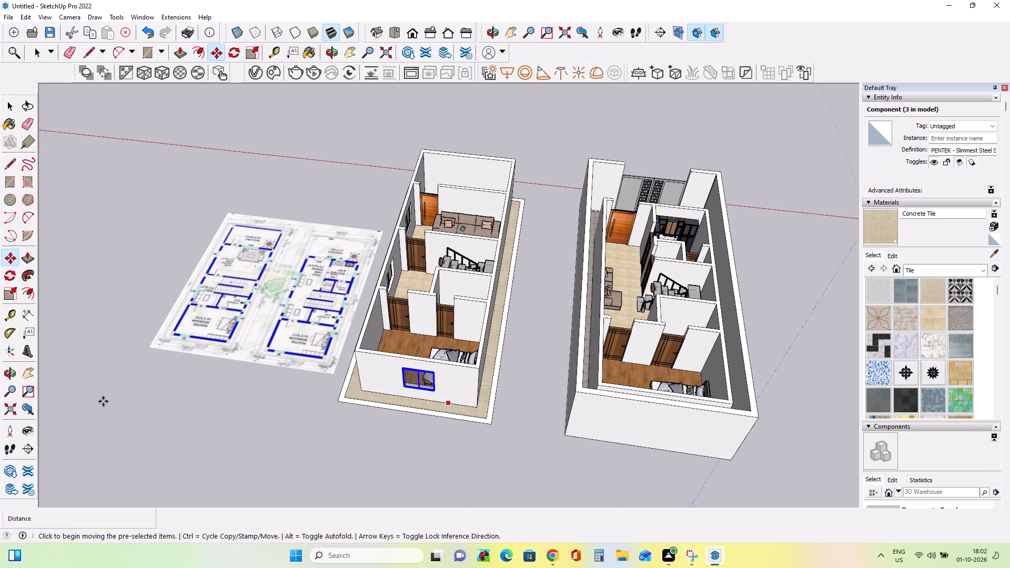
middle_click_drag(111, 405, 389, 407)
middle_click_drag(24, 494, 410, 481)
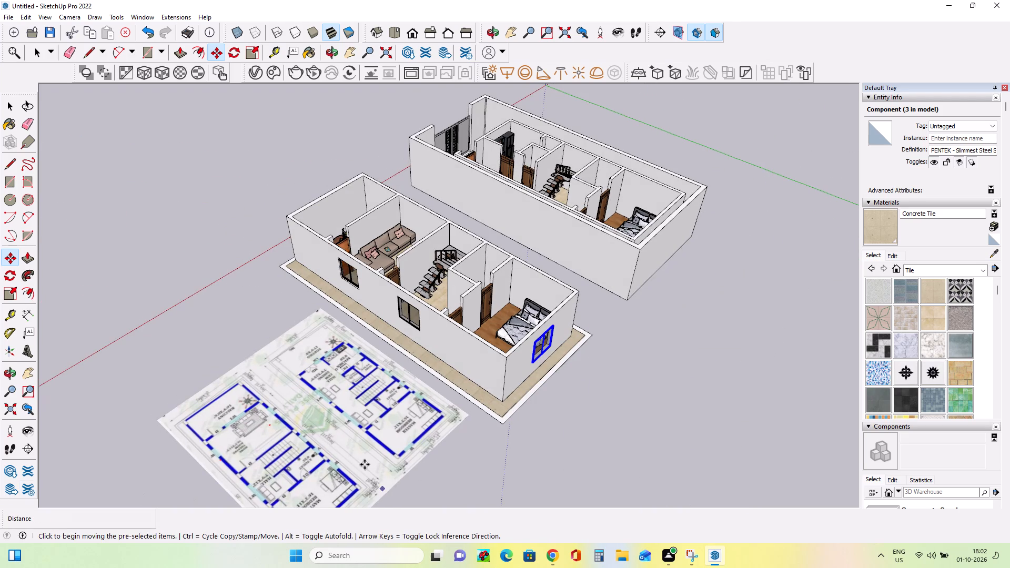
middle_click_drag(281, 459, 536, 496)
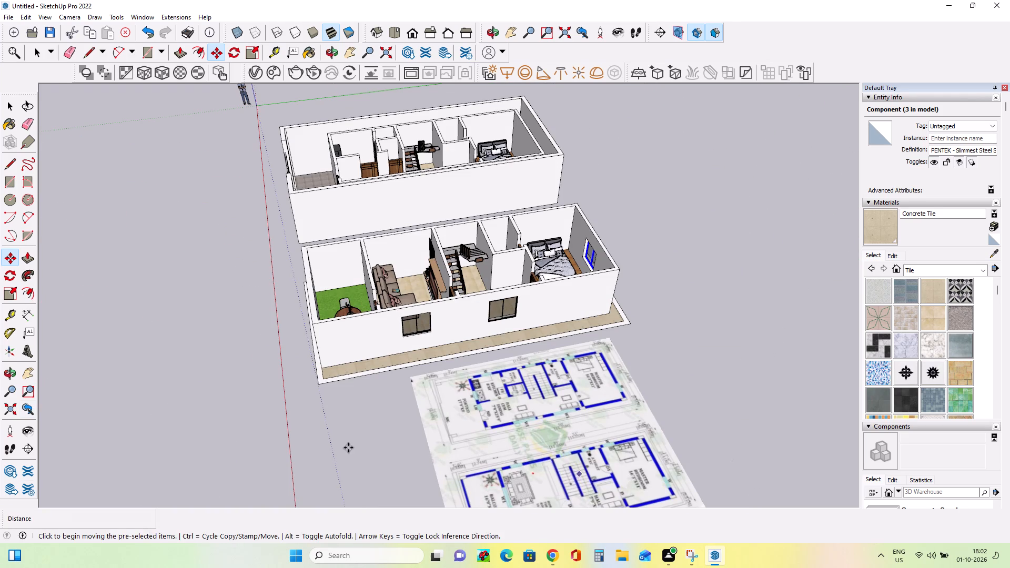
middle_click_drag(348, 448, 627, 488)
middle_click_drag(261, 433, 384, 501)
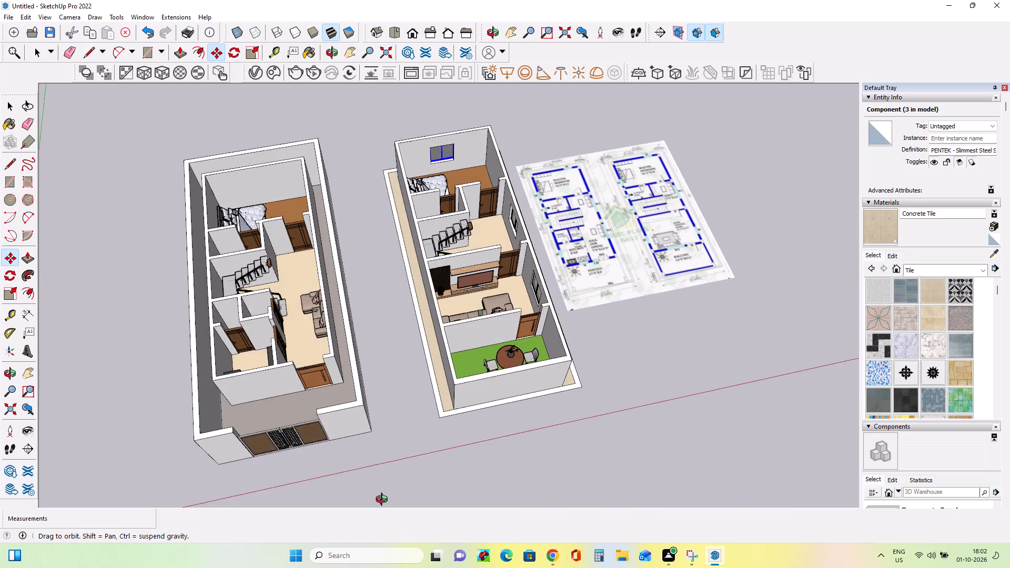
middle_click_drag(384, 501, 385, 501)
left_click(4, 109)
left_click(125, 139)
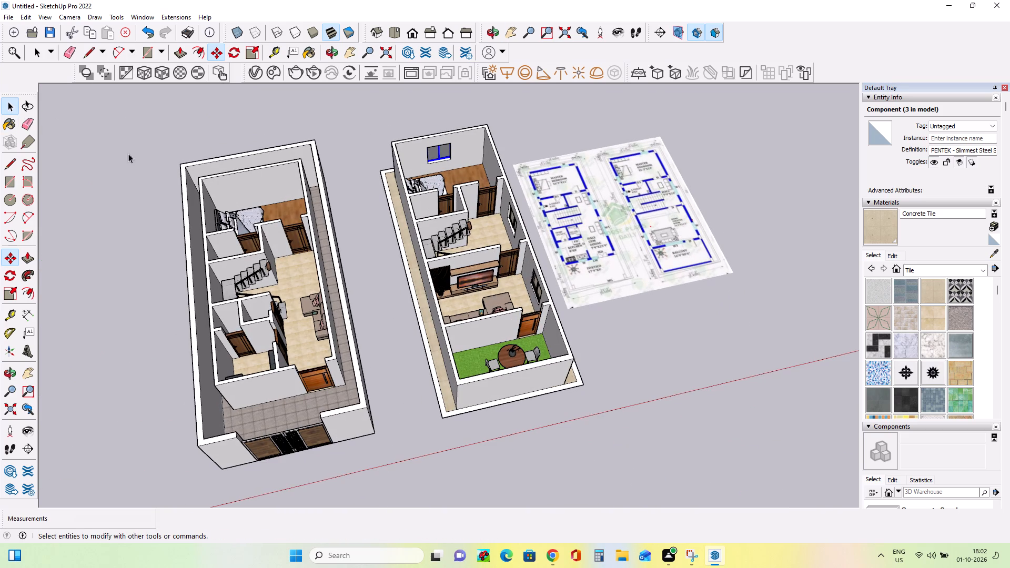
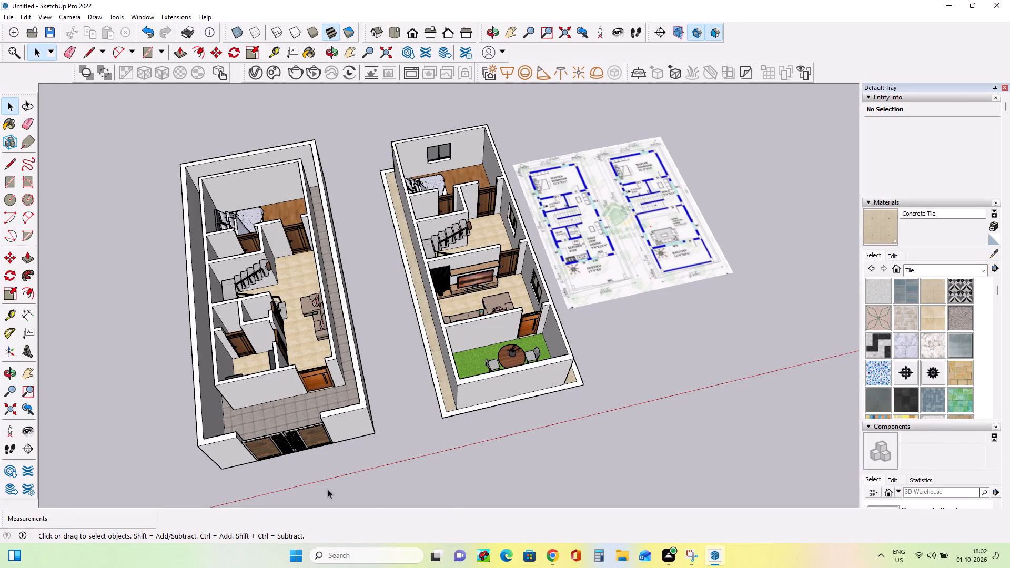
Paint Basic Tile on the gate-side faces of the boundary wall and on the second house's balcony-end and blank side walls.
middle_click_drag(308, 458, 401, 323)
left_click(885, 285)
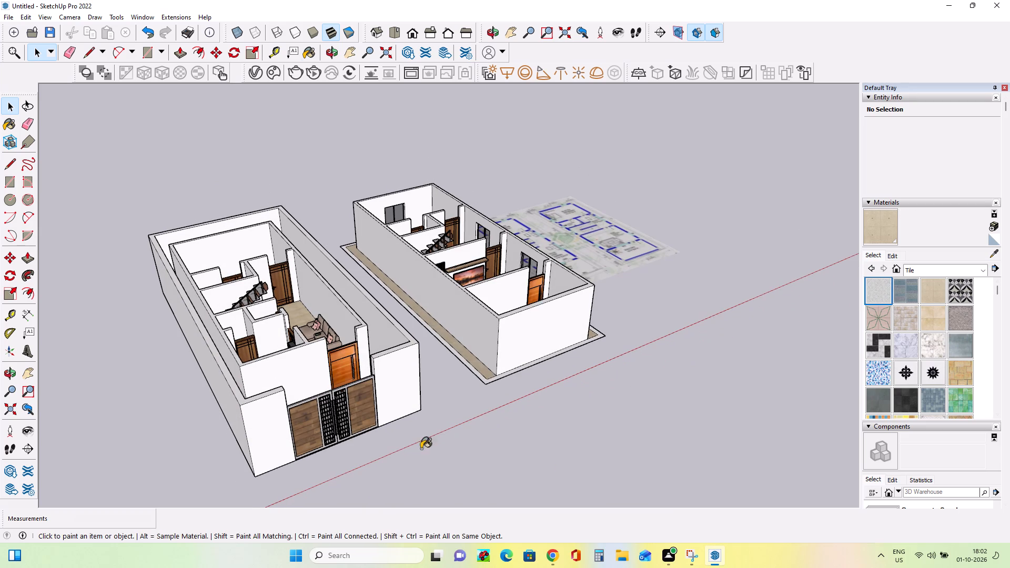
left_click(277, 420)
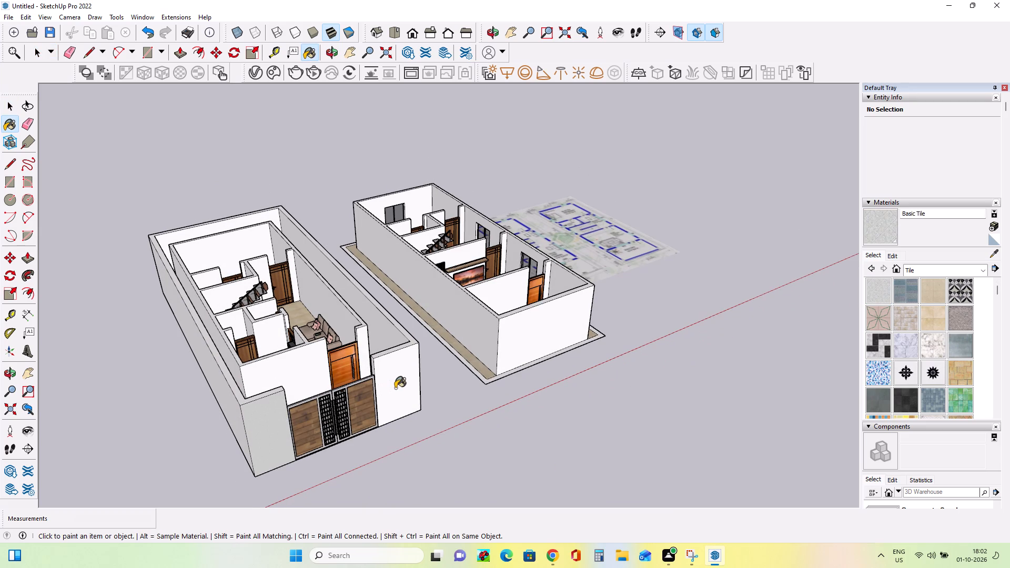
left_click(395, 388)
left_click(532, 331)
left_click(493, 334)
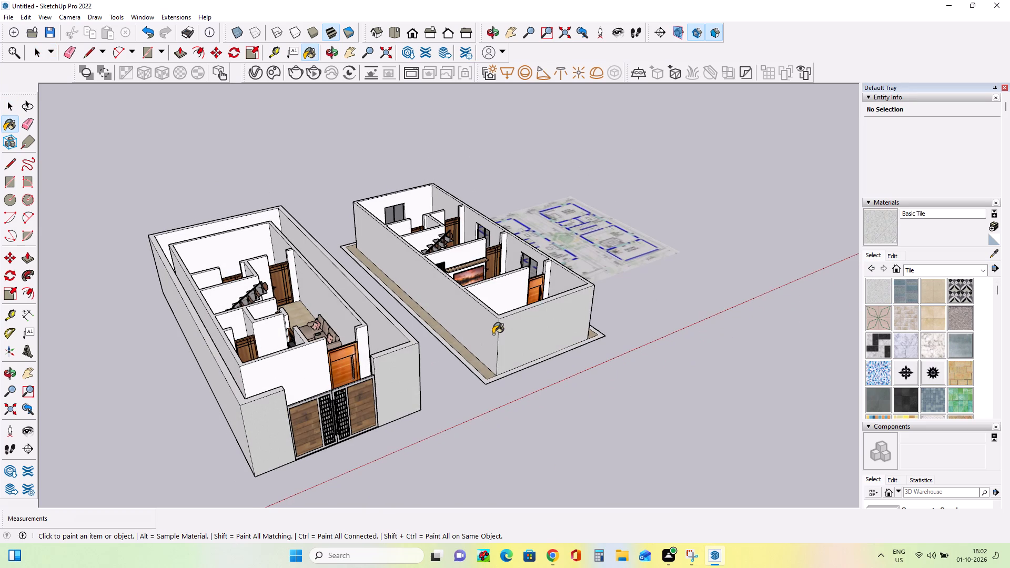
Paint the long outer side faces of the gated house's boundary wall with Basic Tile.
middle_click_drag(281, 411, 410, 389)
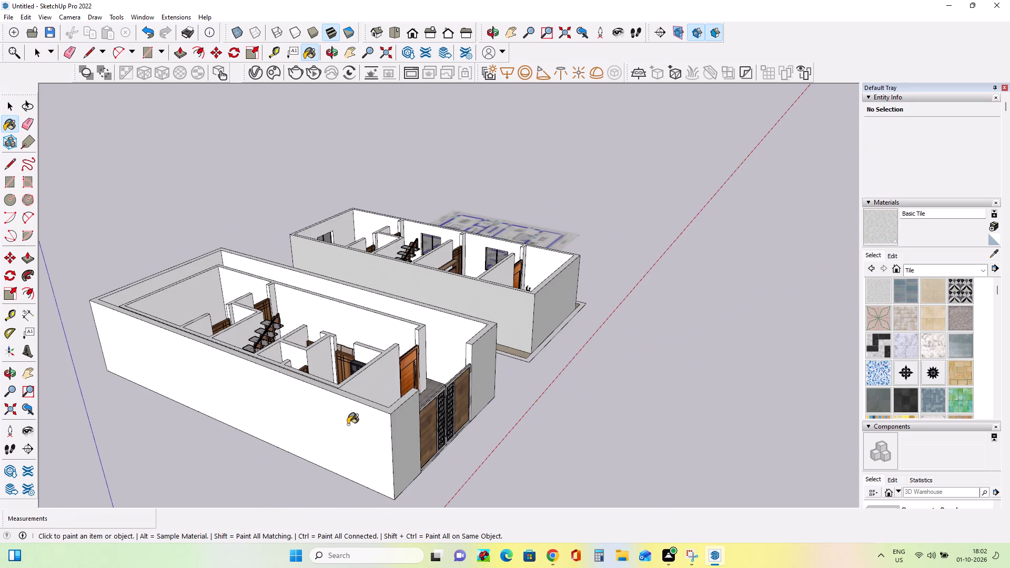
left_click(356, 428)
middle_click_drag(440, 417, 267, 457)
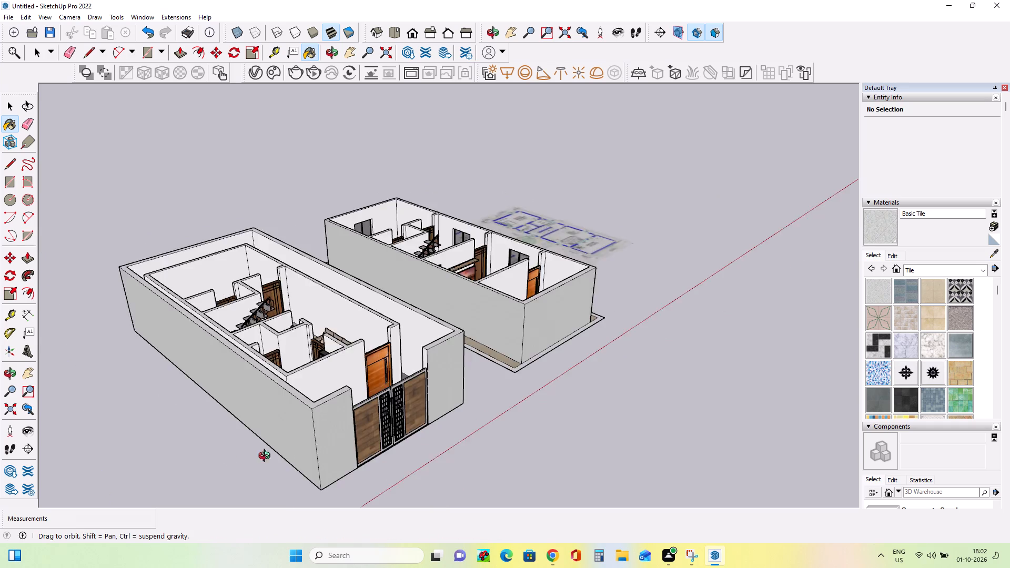
middle_click_drag(267, 457, 133, 449)
double_click(363, 333)
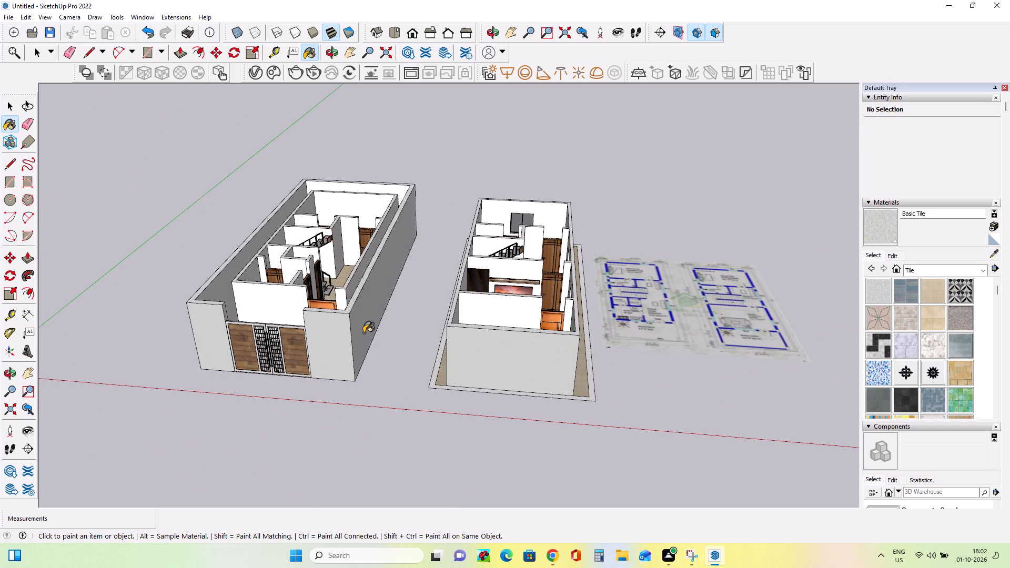
middle_click_drag(379, 344, 504, 362)
left_click(519, 330)
Paint the second house's long exterior side wall containing the two windows with Basic Tile.
middle_click_drag(580, 346, 259, 389)
left_click(488, 380)
right_click(488, 380)
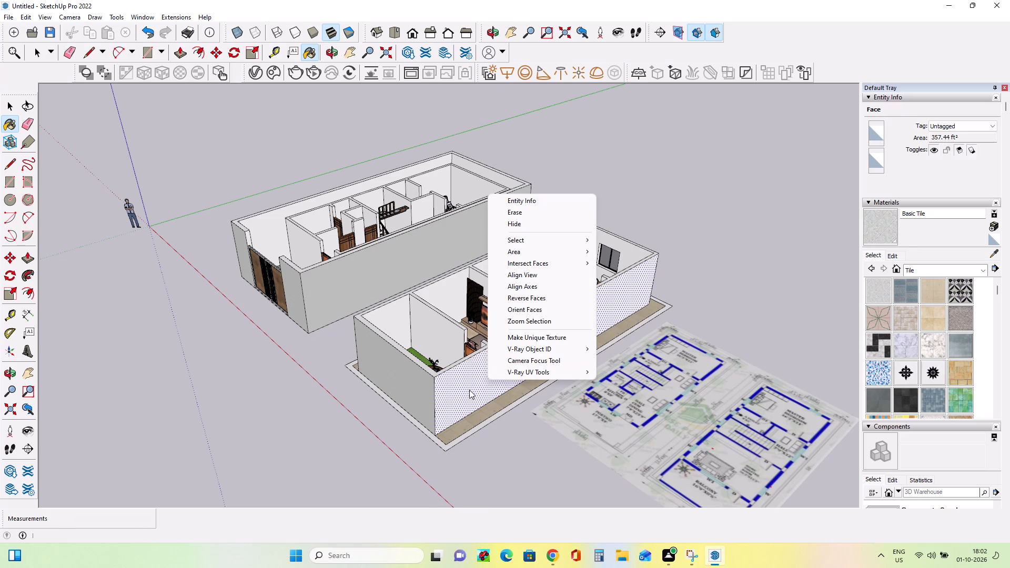
double_click(469, 390)
Paint the second house's windowed bedroom end wall and the gated house's rear boundary wall with Basic Tile.
middle_click_drag(605, 343, 363, 393)
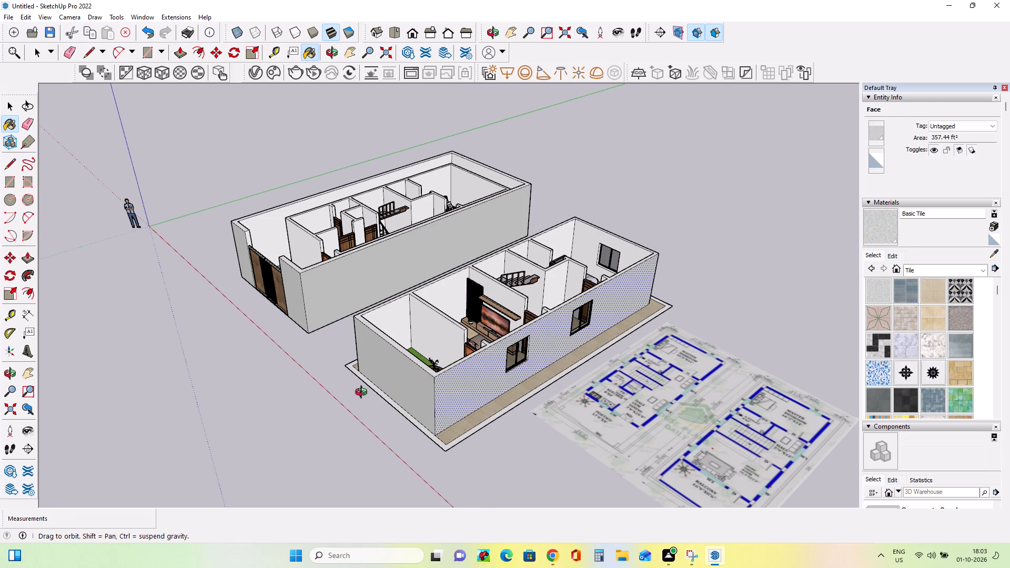
middle_click_drag(363, 393, 324, 403)
middle_click_drag(550, 363, 384, 407)
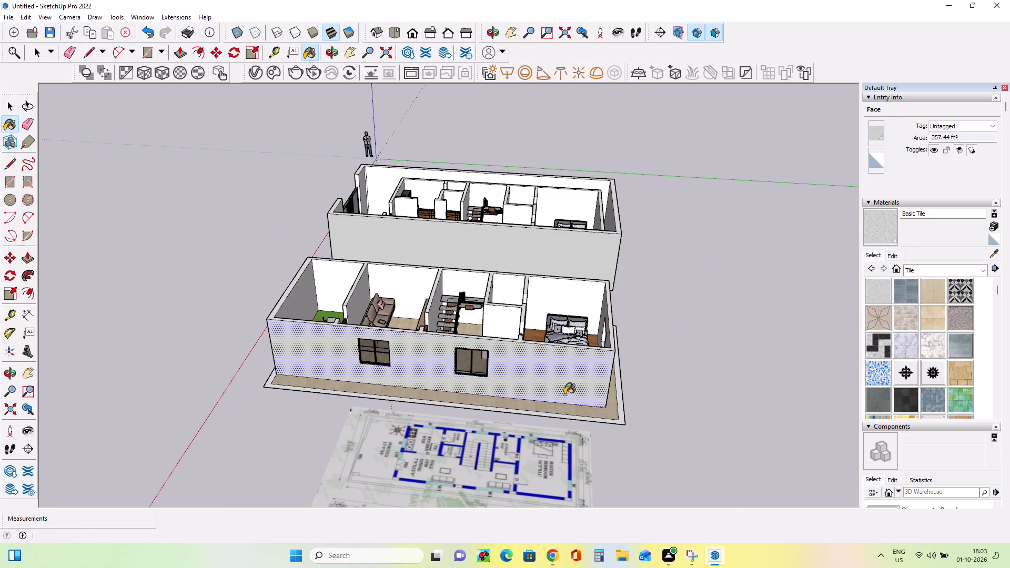
middle_click_drag(648, 378, 554, 410)
double_click(438, 405)
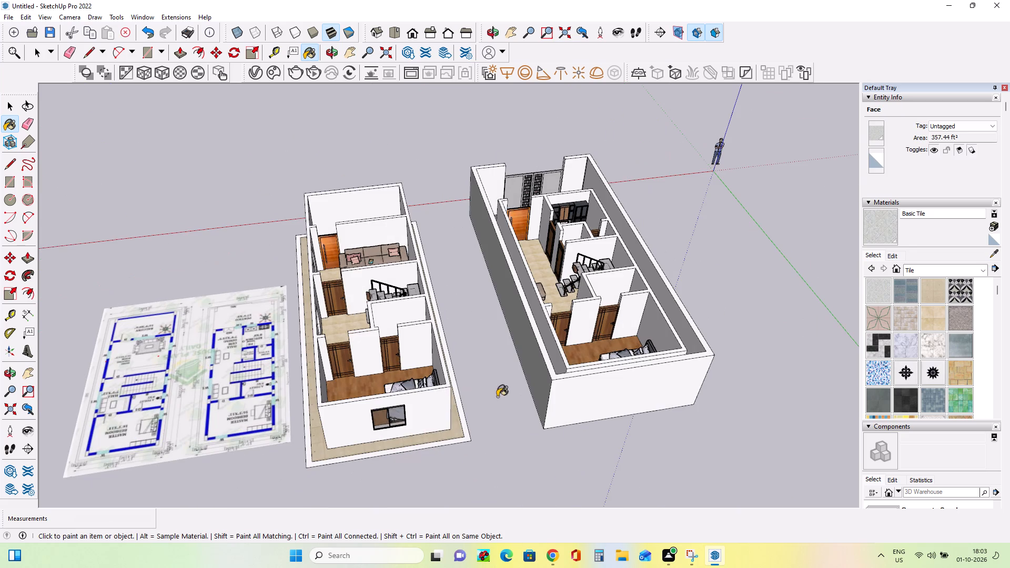
double_click(554, 391)
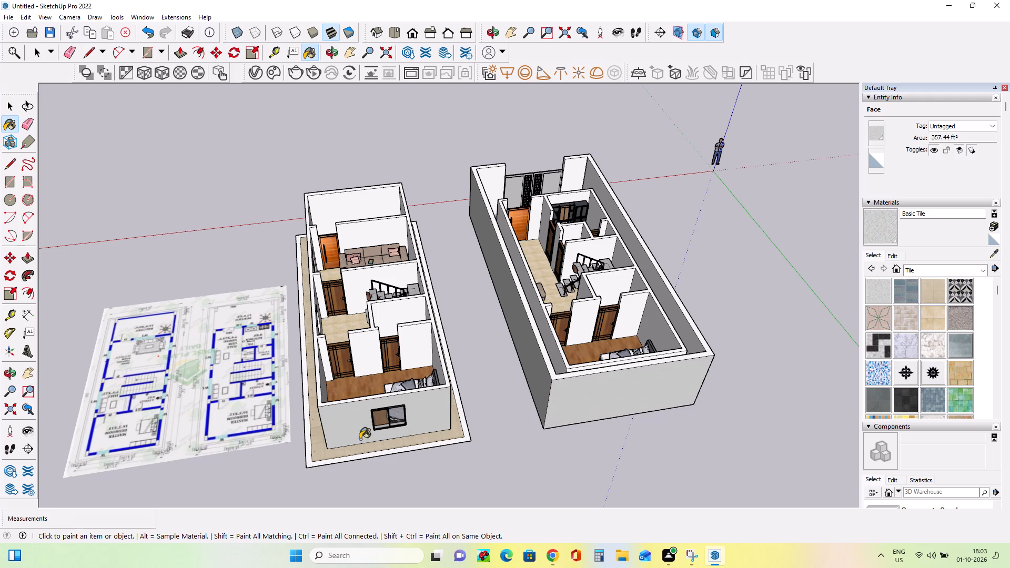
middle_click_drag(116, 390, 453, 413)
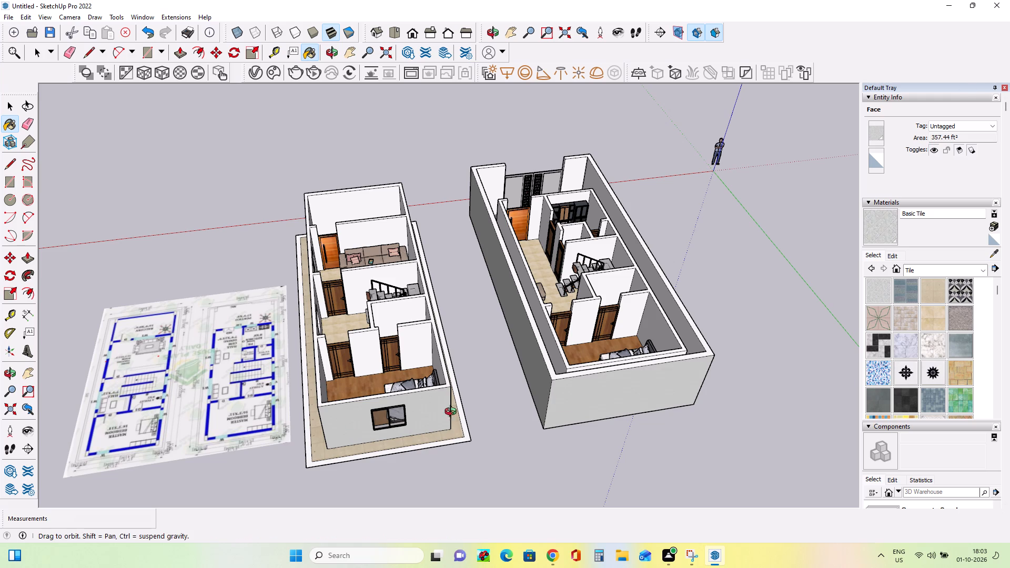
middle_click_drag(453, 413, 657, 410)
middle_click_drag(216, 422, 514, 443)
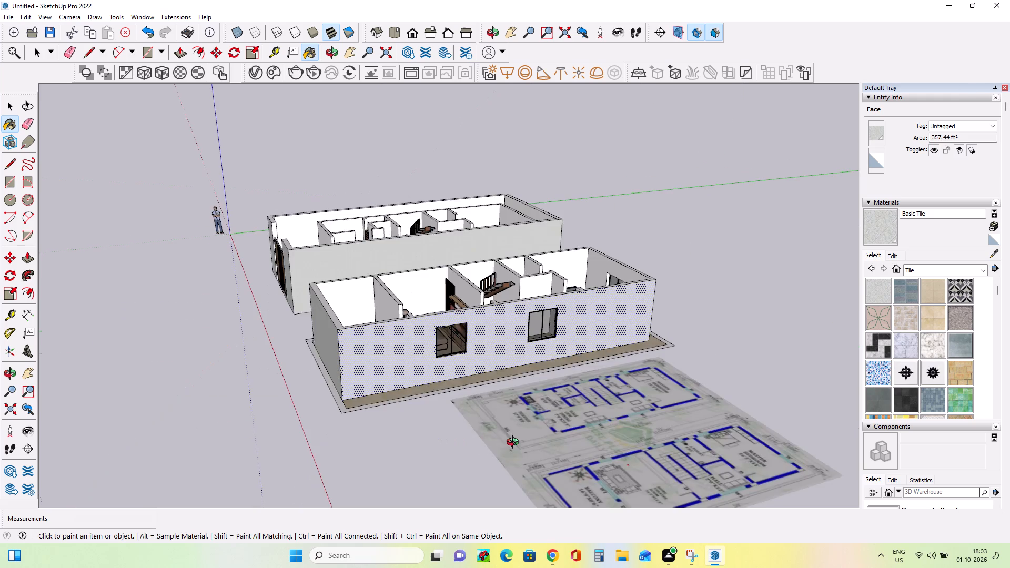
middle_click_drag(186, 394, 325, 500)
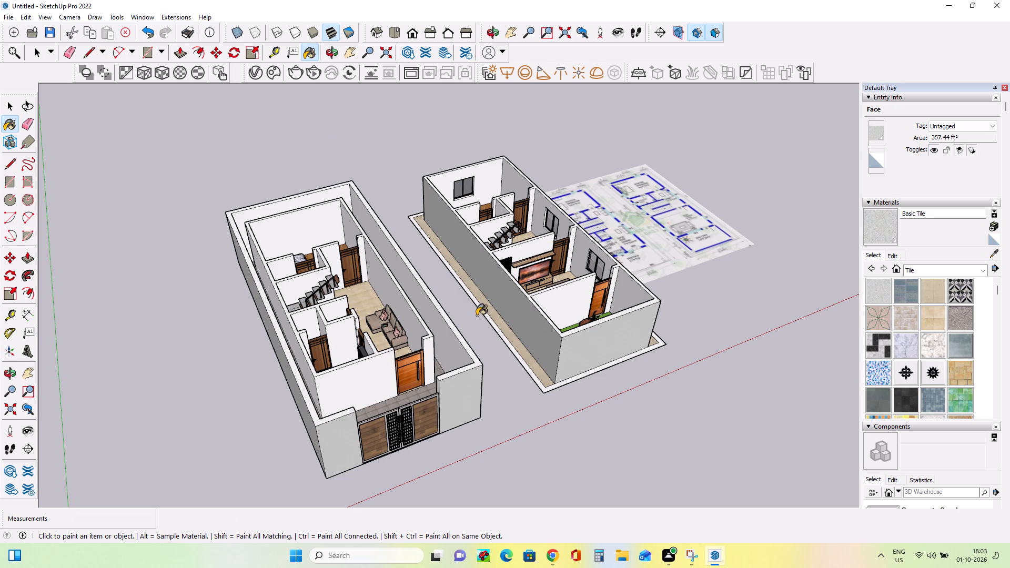
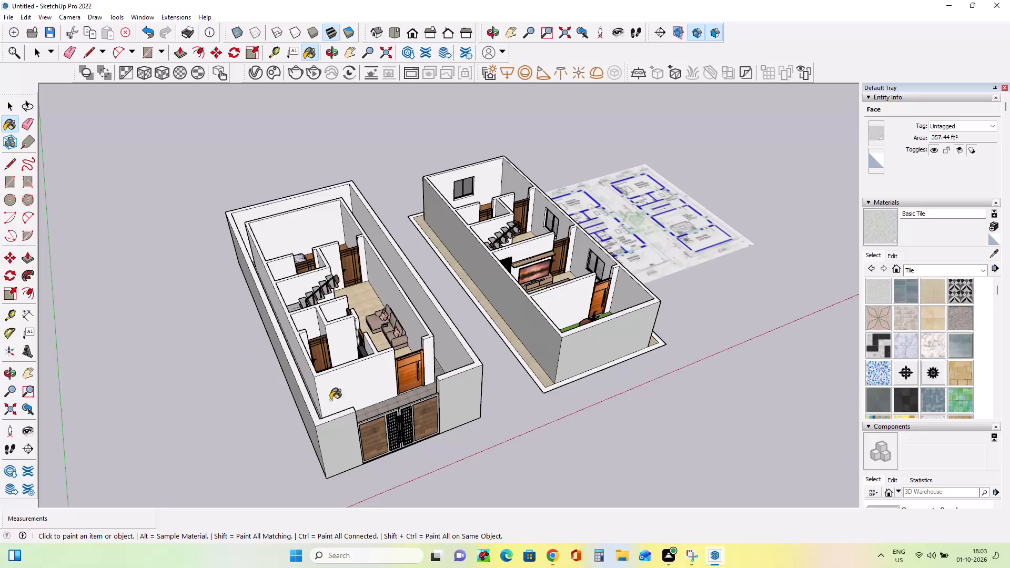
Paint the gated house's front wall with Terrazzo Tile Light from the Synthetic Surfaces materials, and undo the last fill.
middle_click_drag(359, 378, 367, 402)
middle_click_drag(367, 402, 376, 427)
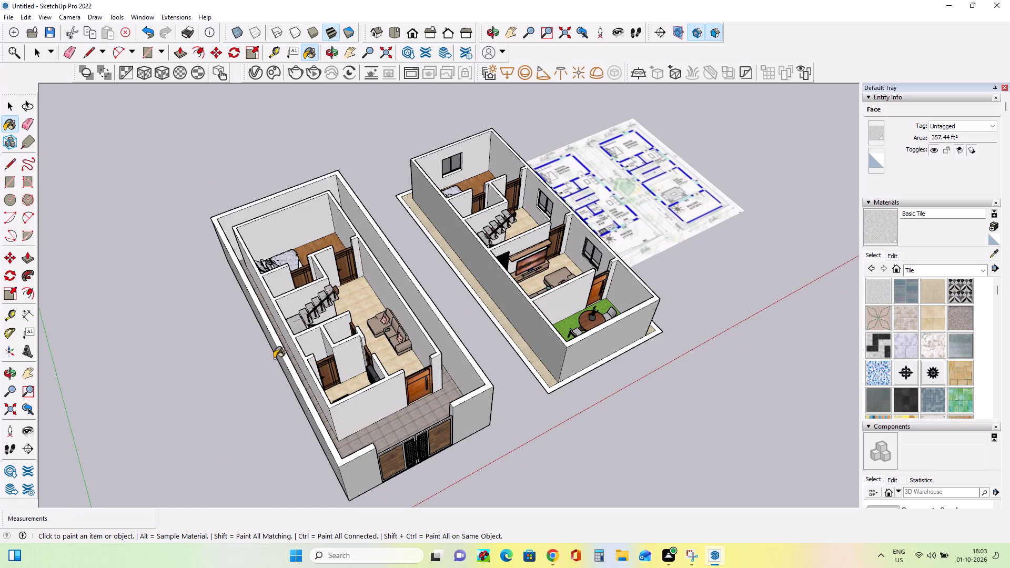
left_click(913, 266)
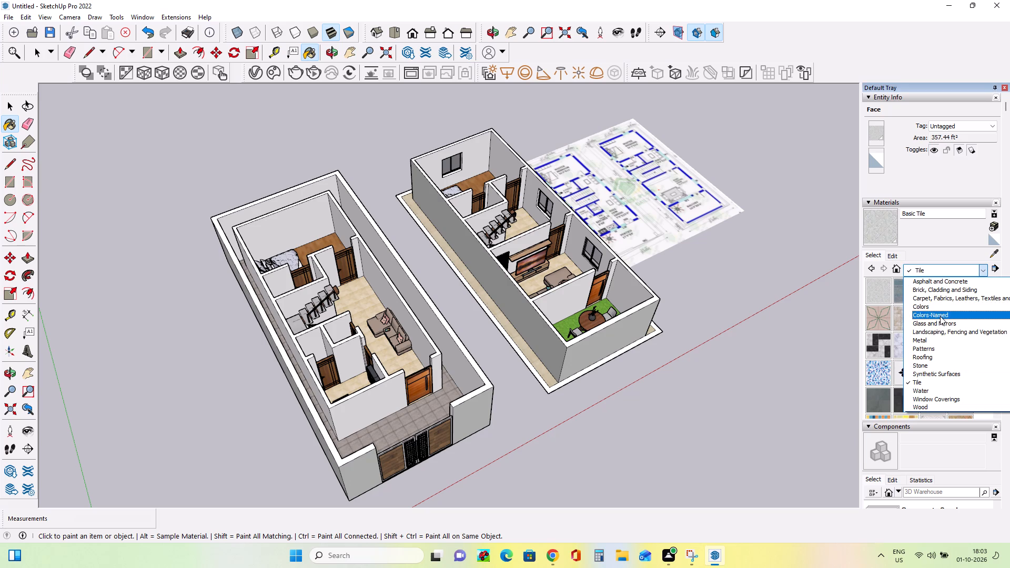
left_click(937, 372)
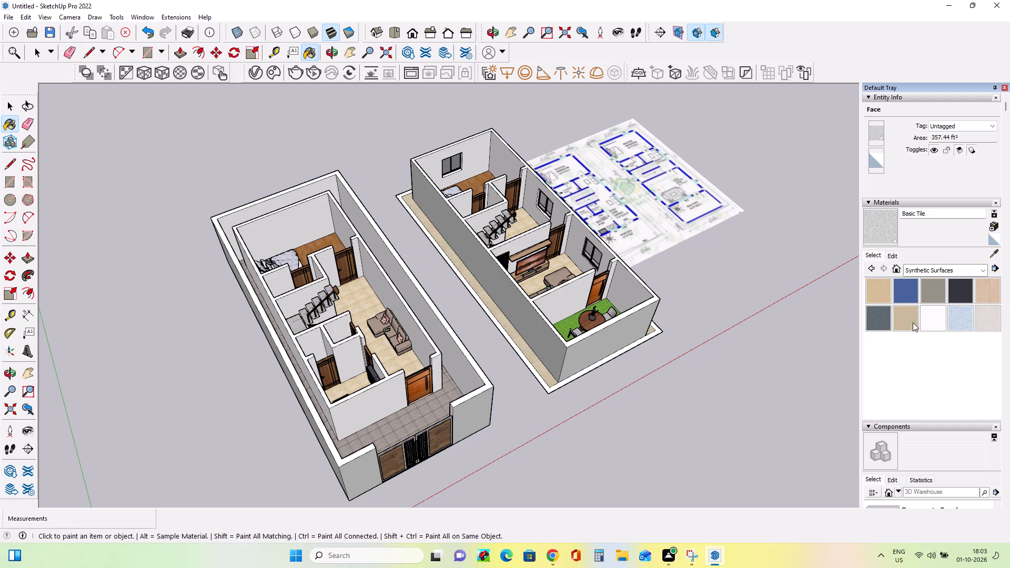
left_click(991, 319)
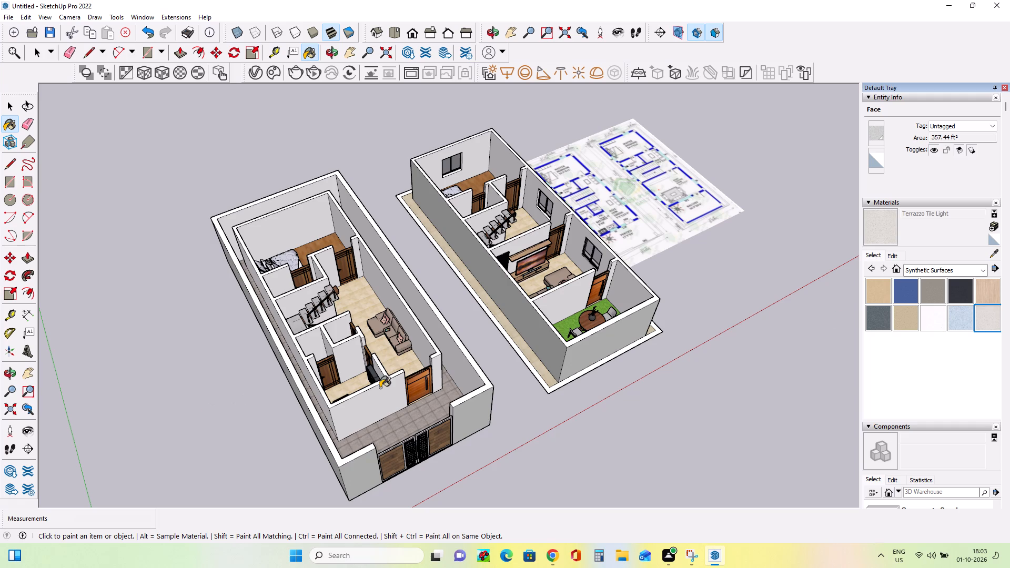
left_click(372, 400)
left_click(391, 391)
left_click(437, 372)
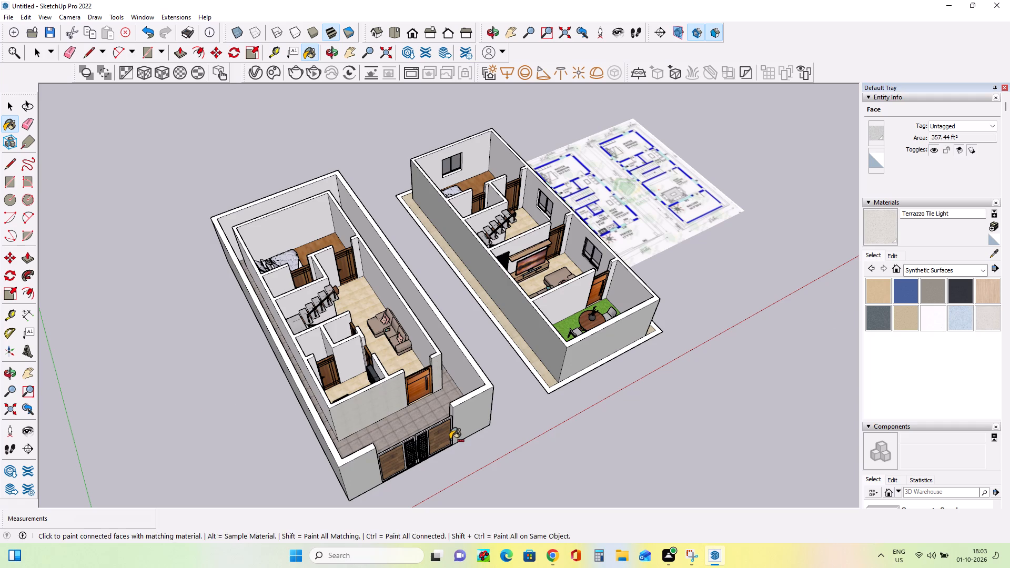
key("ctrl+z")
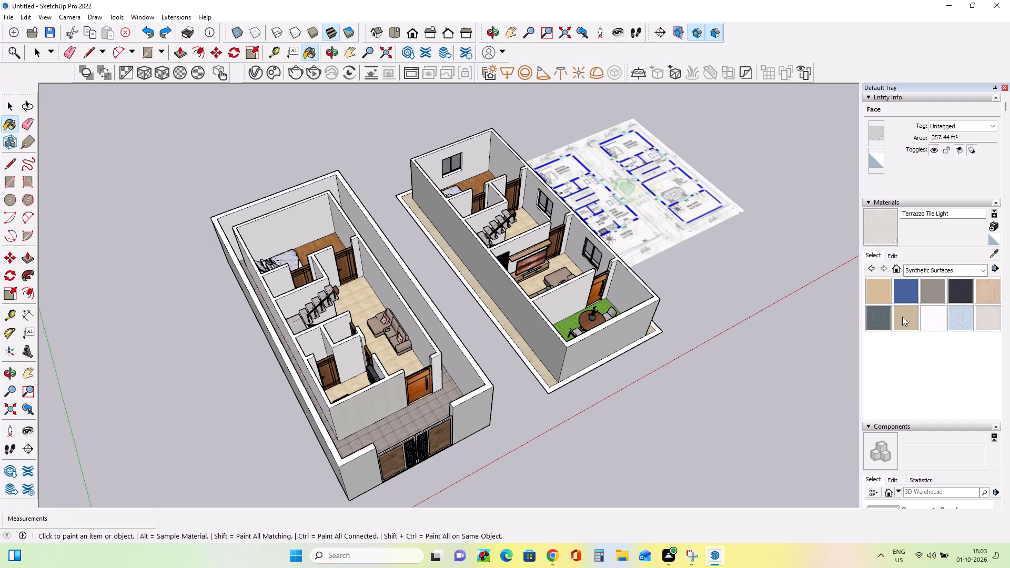
Paint the gated house's front wall, the pier beside the entrance door and the long outer side wall with Quartz Light Brown.
left_click(902, 317)
left_click(360, 413)
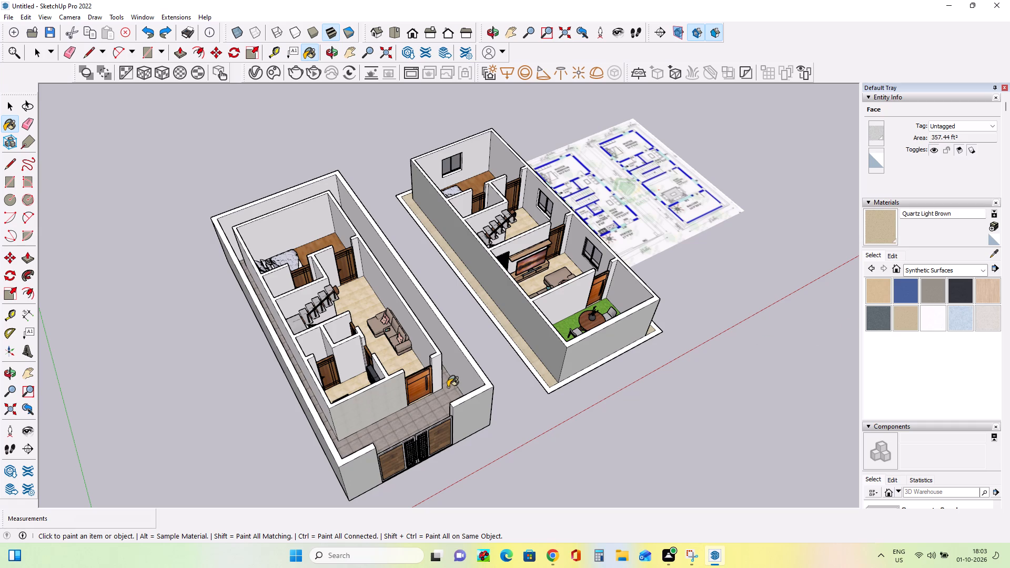
left_click(435, 379)
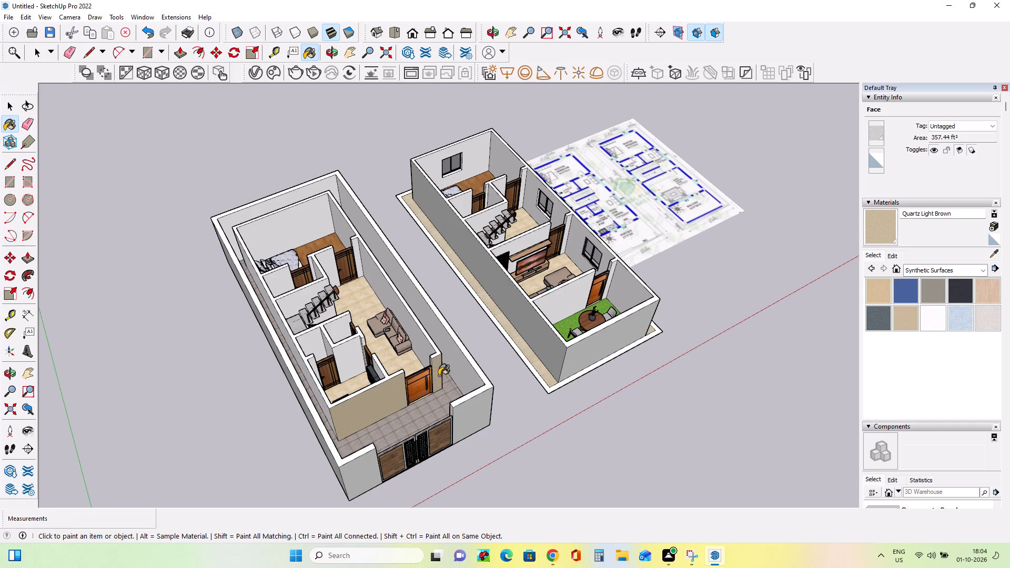
left_click(321, 398)
middle_click_drag(437, 386, 208, 397)
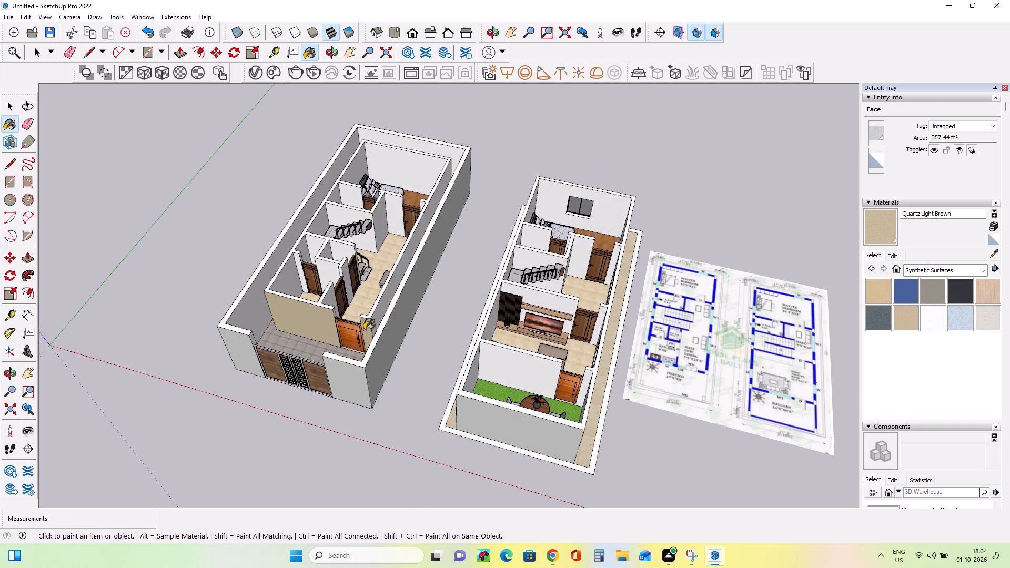
left_click(376, 317)
Examine the painted outer walls of the gated house from several sides and up close.
middle_click_drag(324, 372, 527, 368)
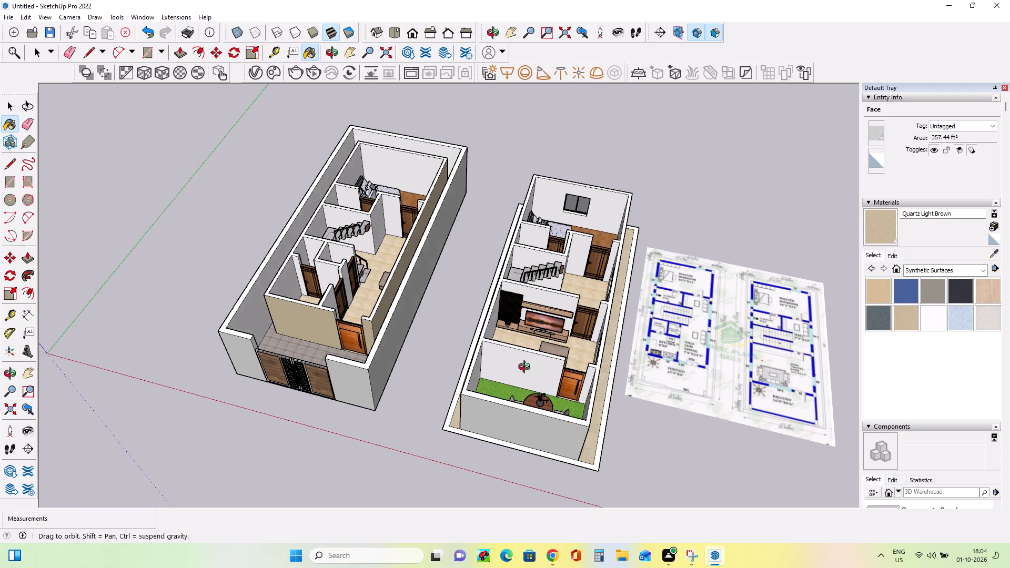
middle_click_drag(527, 368, 589, 359)
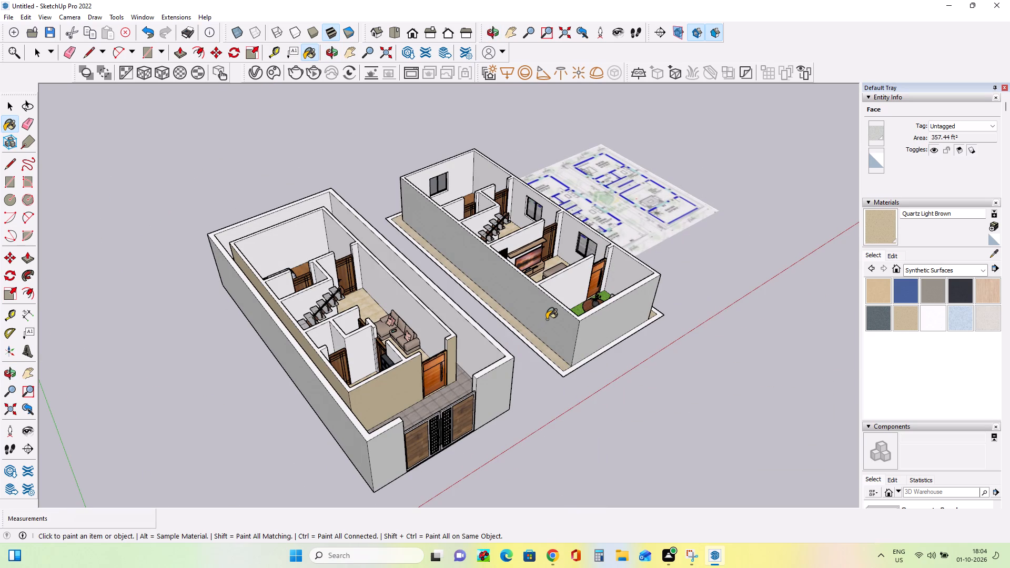
middle_click_drag(491, 351, 491, 356)
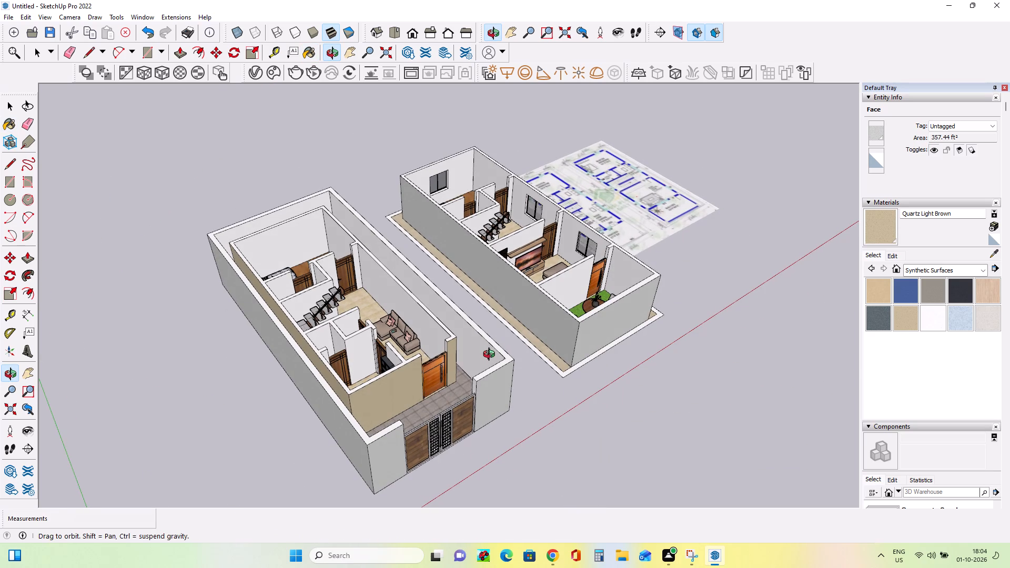
middle_click_drag(491, 356, 481, 375)
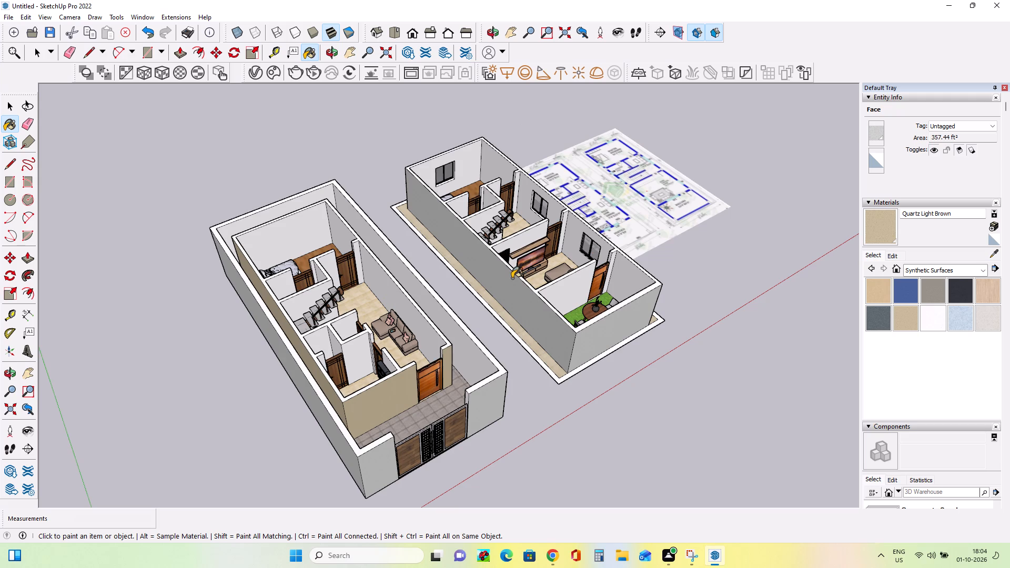
middle_click_drag(511, 278, 261, 319)
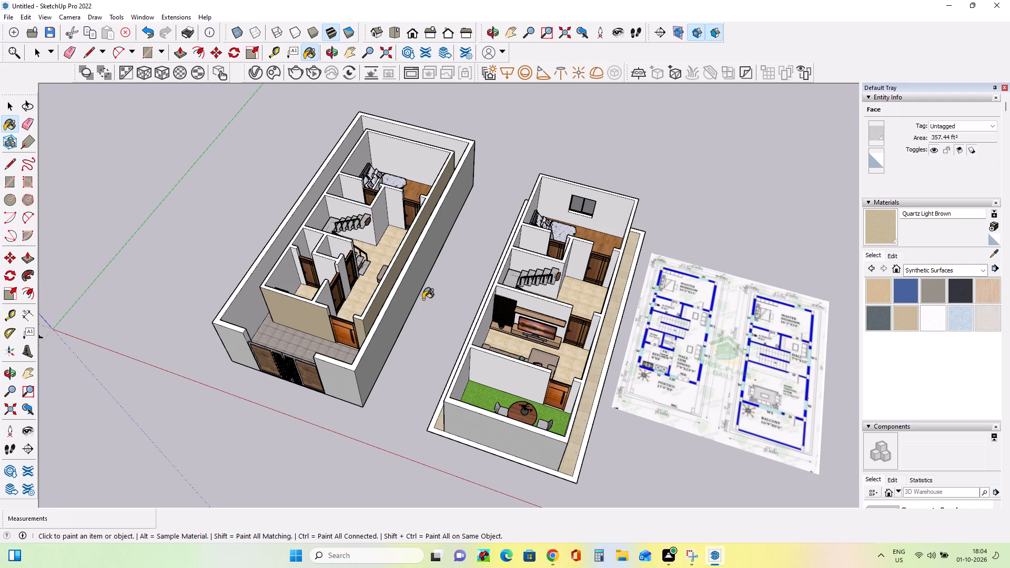
middle_click_drag(423, 299, 256, 306)
scroll(426, 239, "up", 7)
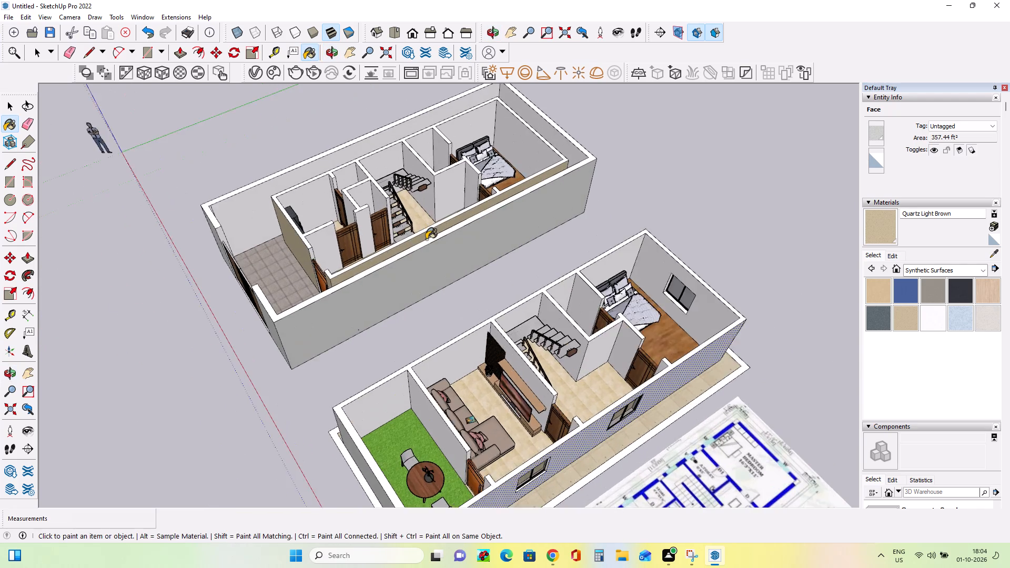
scroll(426, 239, "up", 7)
middle_click_drag(424, 246, 429, 322)
scroll(429, 322, "up", 1)
scroll(362, 319, "up", 2)
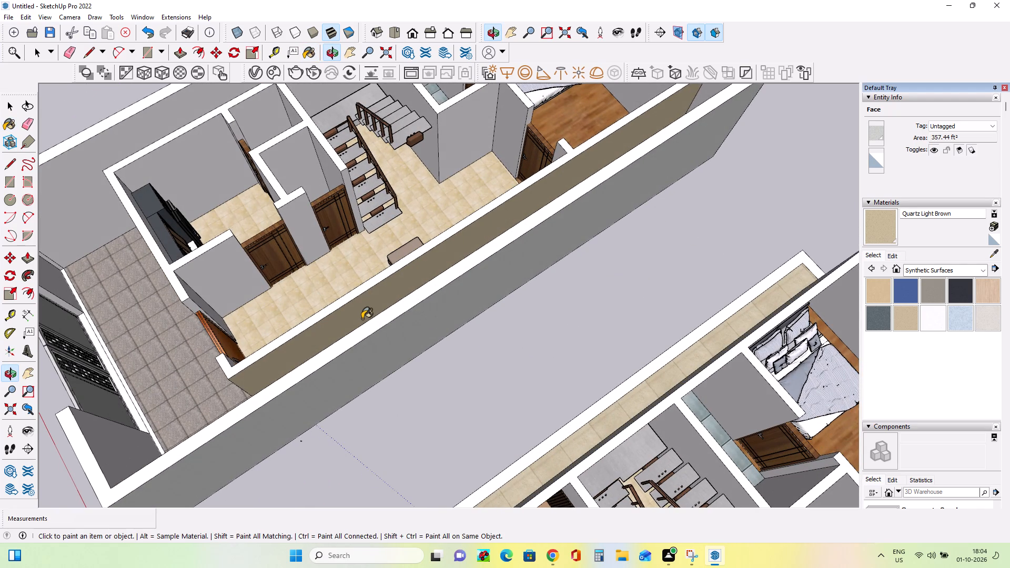
scroll(362, 319, "up", 10)
scroll(362, 319, "down", 10)
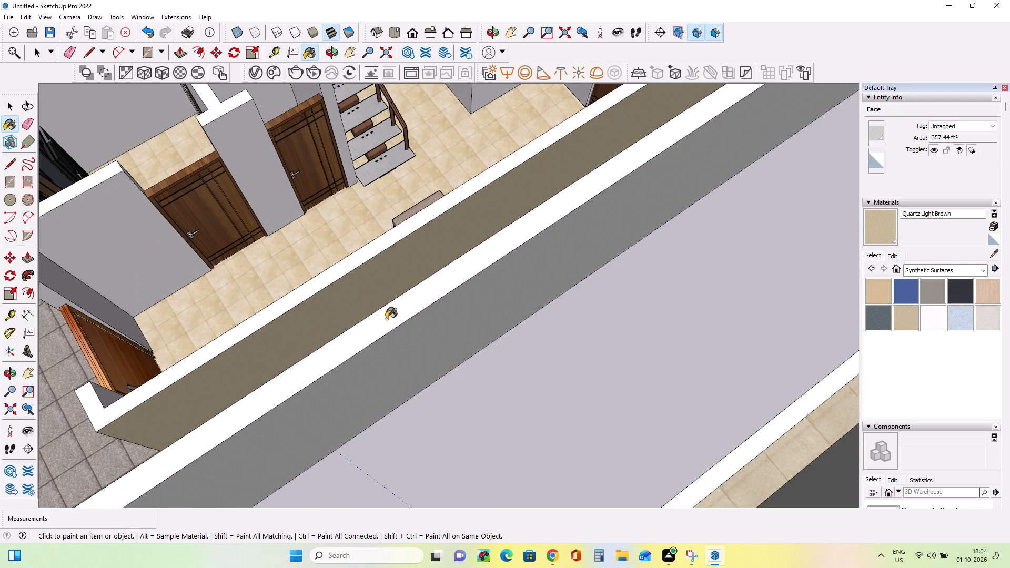
scroll(388, 318, "down", 5)
scroll(538, 262, "down", 17)
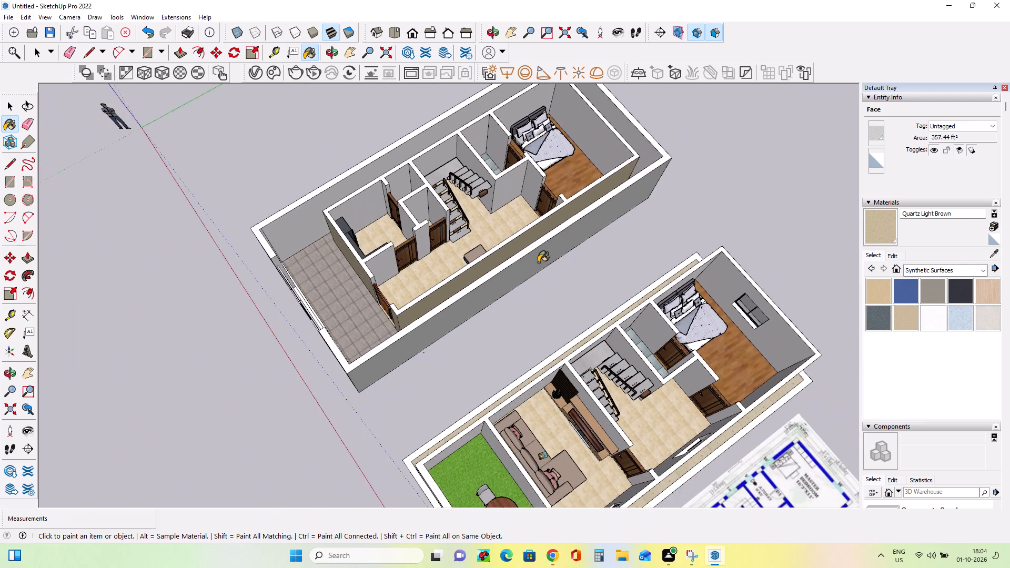
scroll(538, 262, "down", 17)
Examine both floor models side by side from the gate end.
middle_click_drag(445, 353, 531, 378)
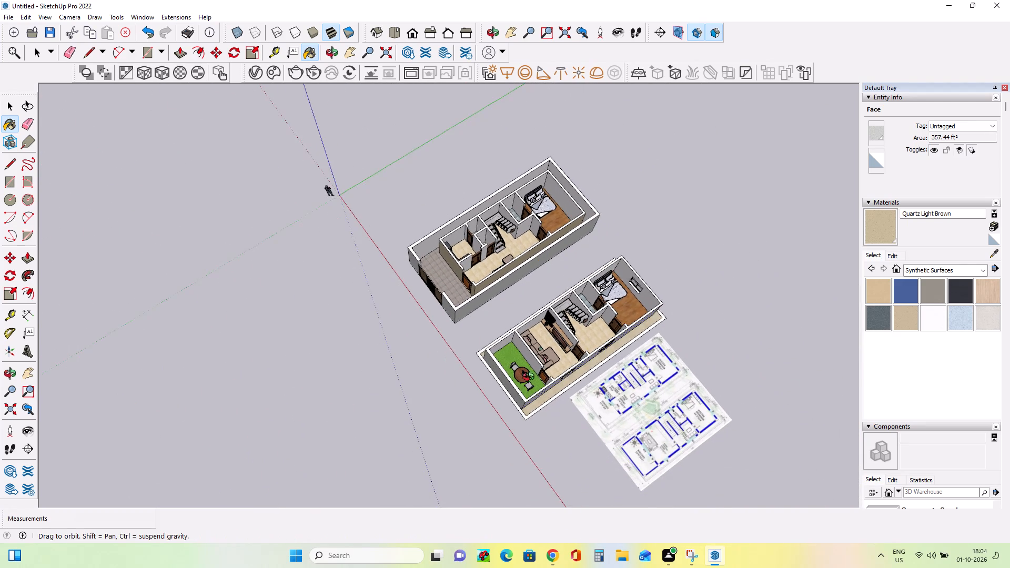
middle_click_drag(531, 378, 694, 349)
middle_click_drag(474, 305, 609, 296)
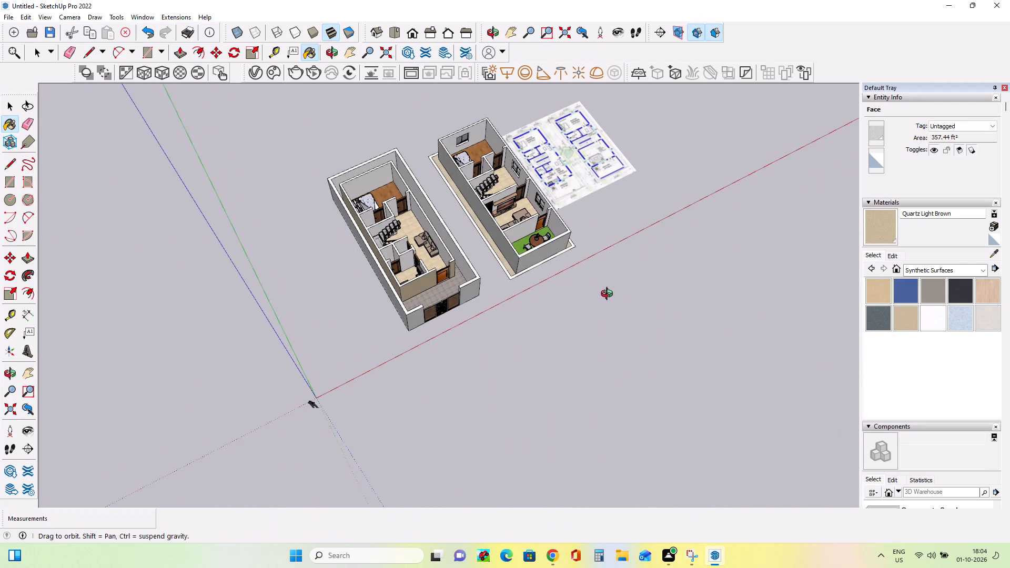
scroll(471, 227, "up", 7)
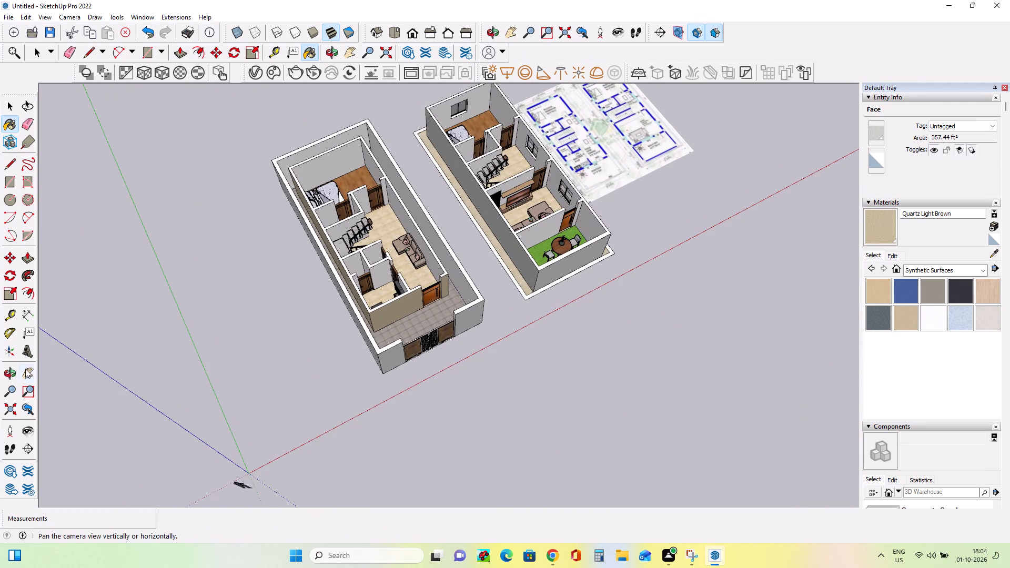
left_click(25, 372)
left_click(362, 326)
left_click_drag(362, 327, 342, 353)
left_click_drag(305, 384, 284, 396)
right_click_drag(305, 384, 284, 395)
left_click(280, 397)
left_click_drag(271, 405, 248, 415)
left_click(236, 422)
left_click_drag(228, 424, 204, 437)
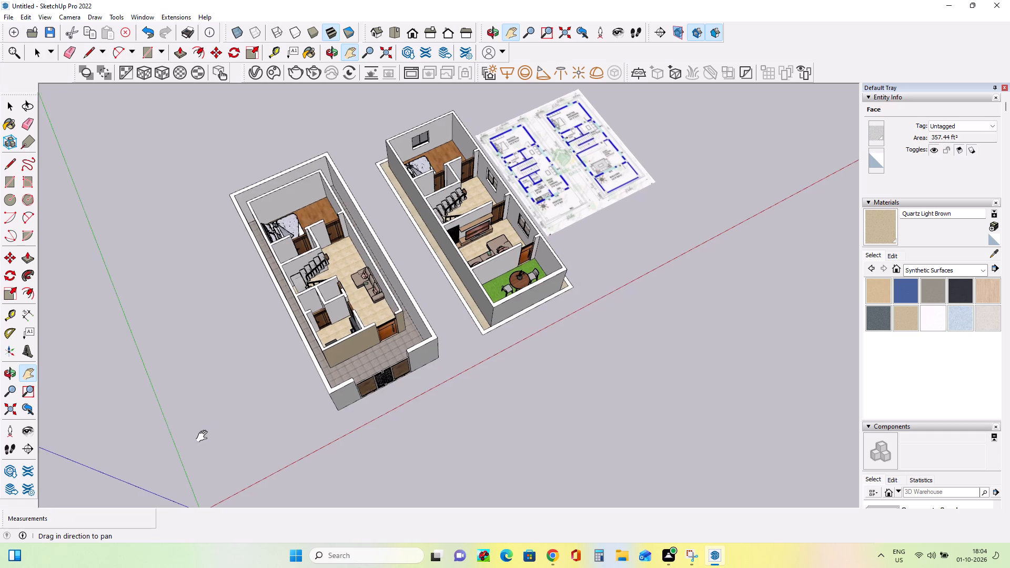
left_click_drag(204, 437, 200, 439)
left_click(200, 439)
scroll(346, 308, "up", 3)
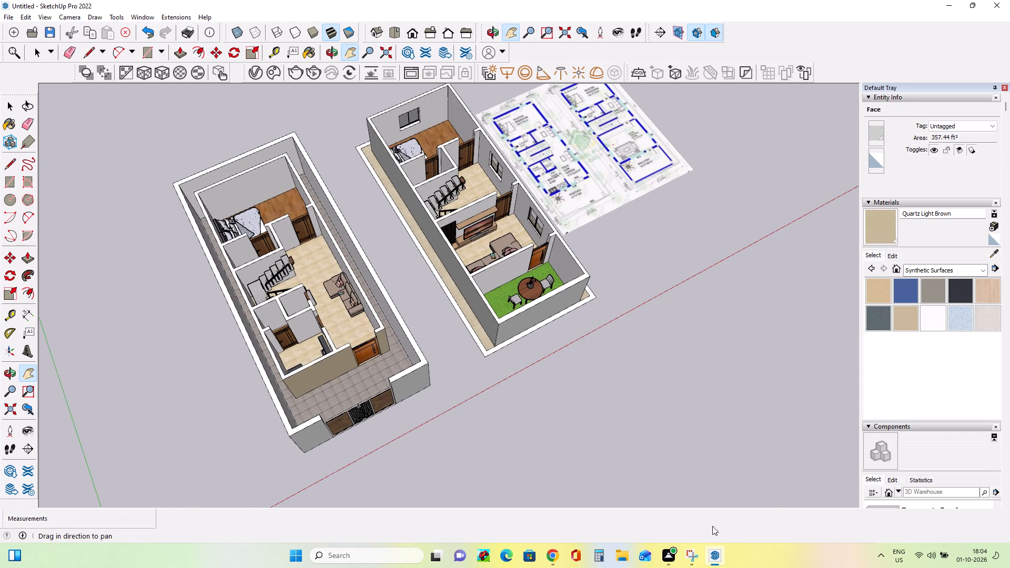
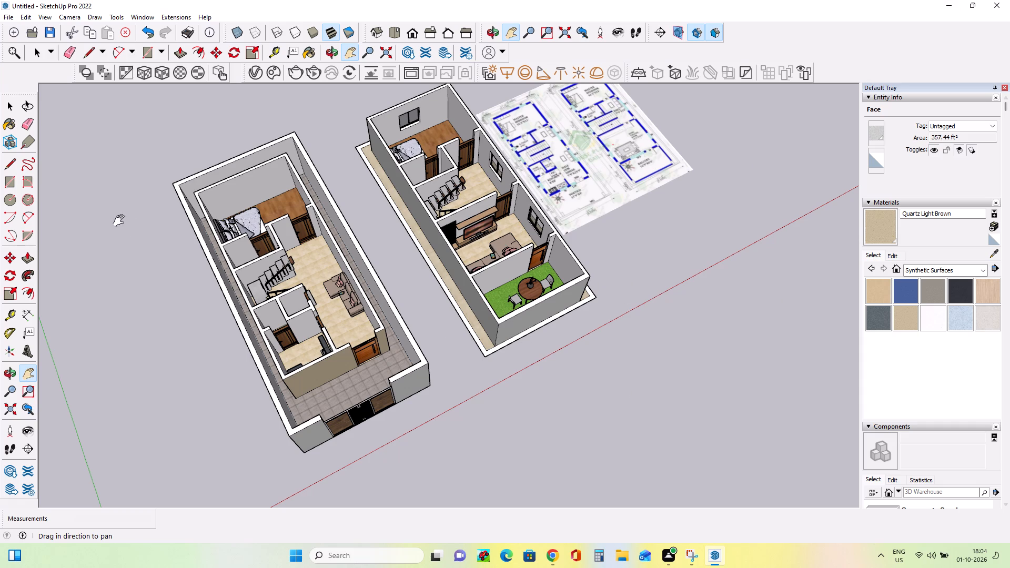
Delete the reference floor plan image lying beside the two floor models.
left_click_drag(24, 109, 11, 105)
left_click(11, 105)
left_click(107, 197)
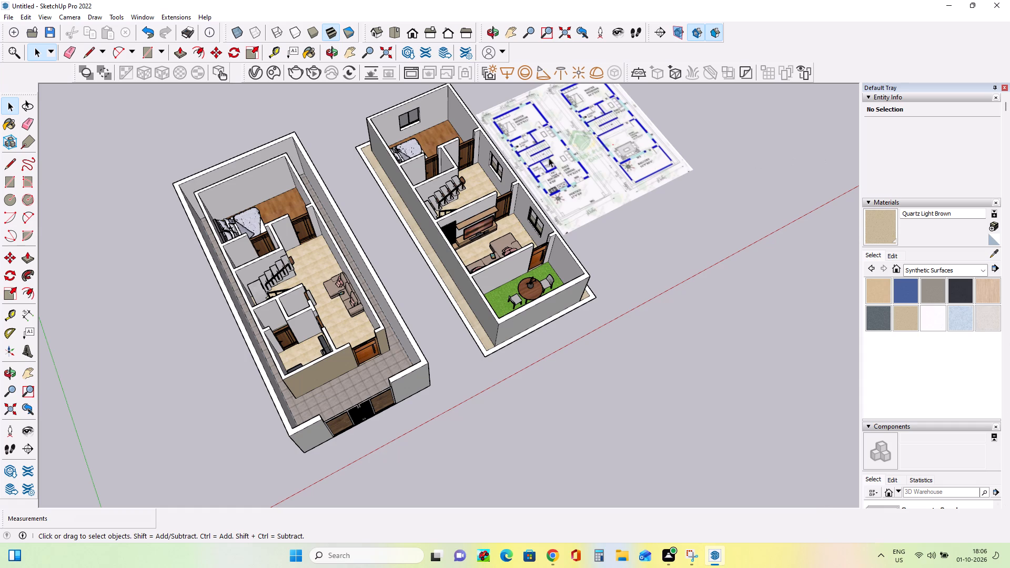
left_click(625, 158)
key("Delete")
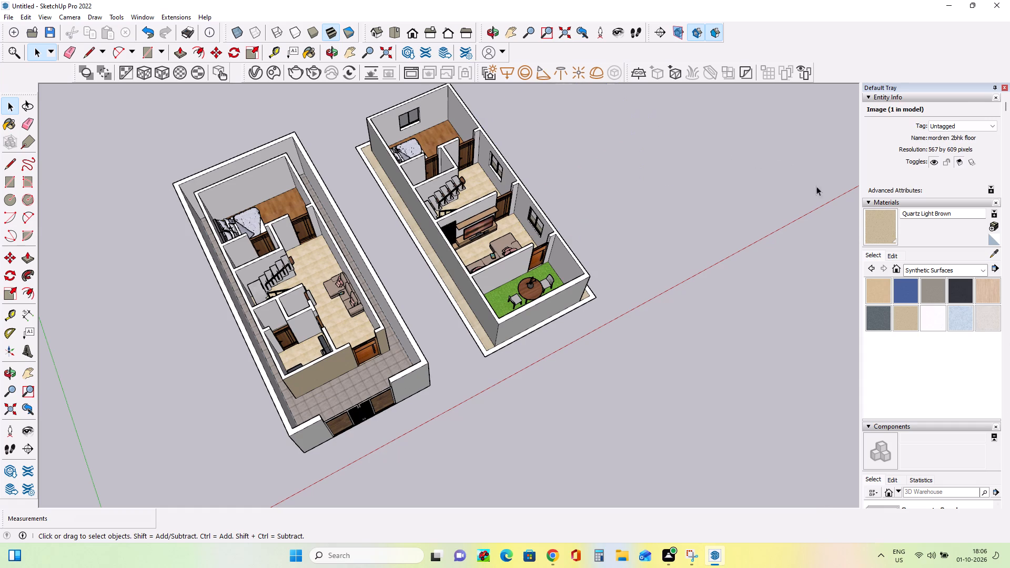
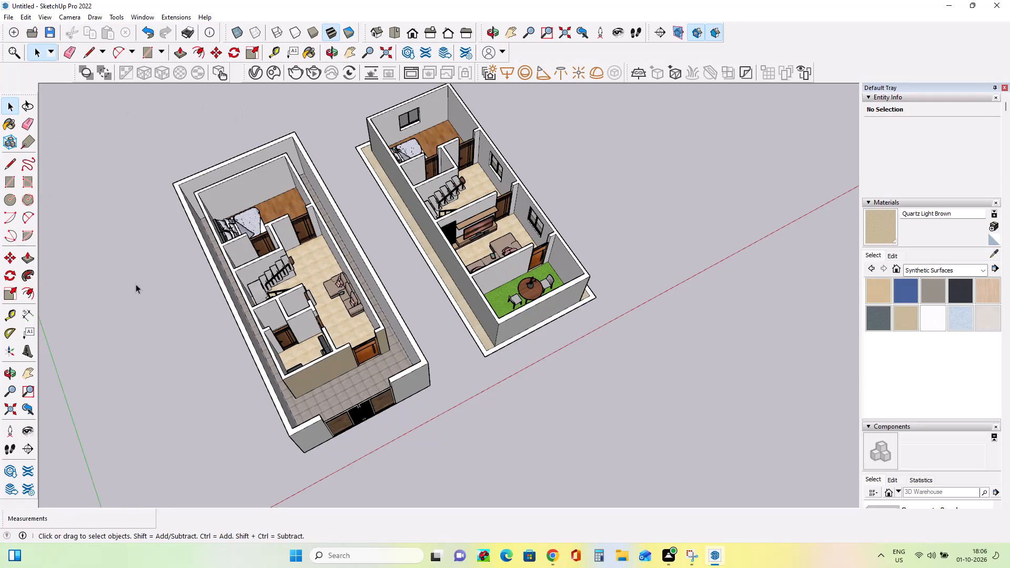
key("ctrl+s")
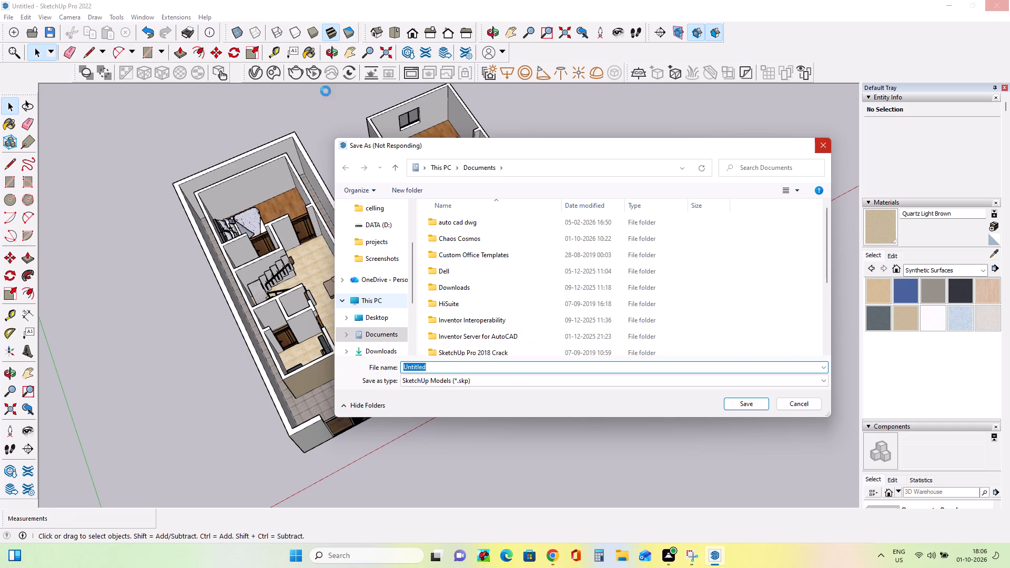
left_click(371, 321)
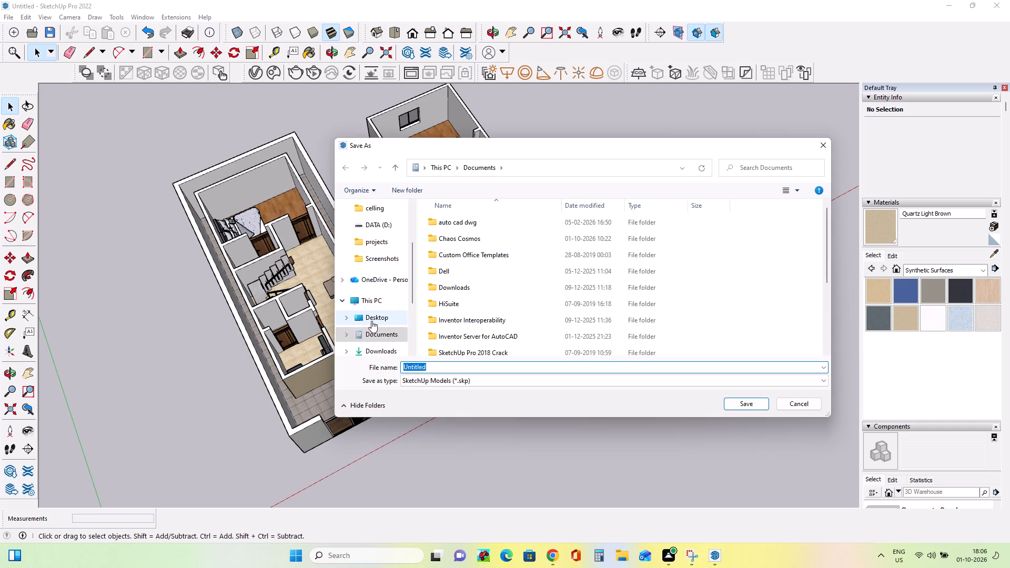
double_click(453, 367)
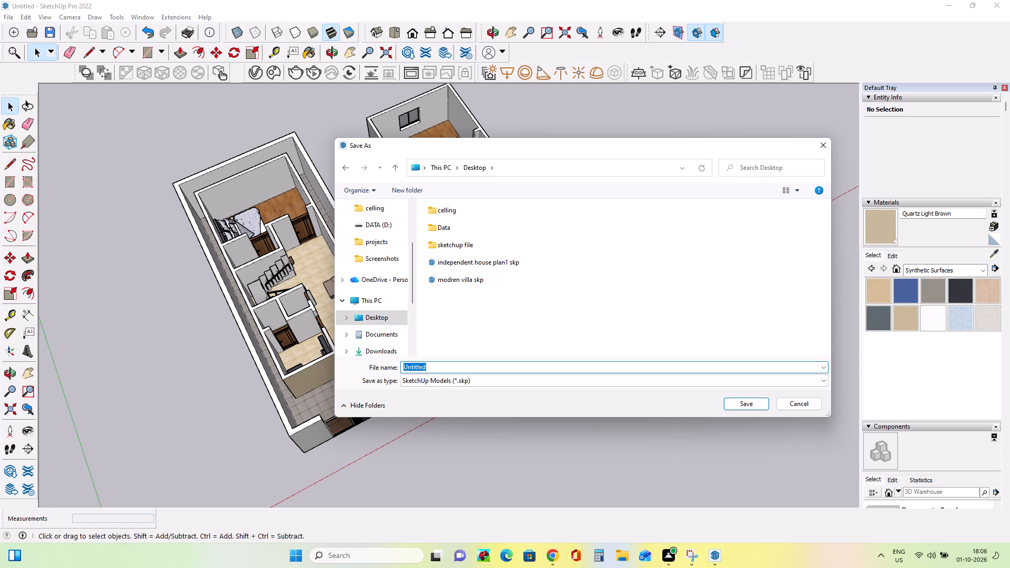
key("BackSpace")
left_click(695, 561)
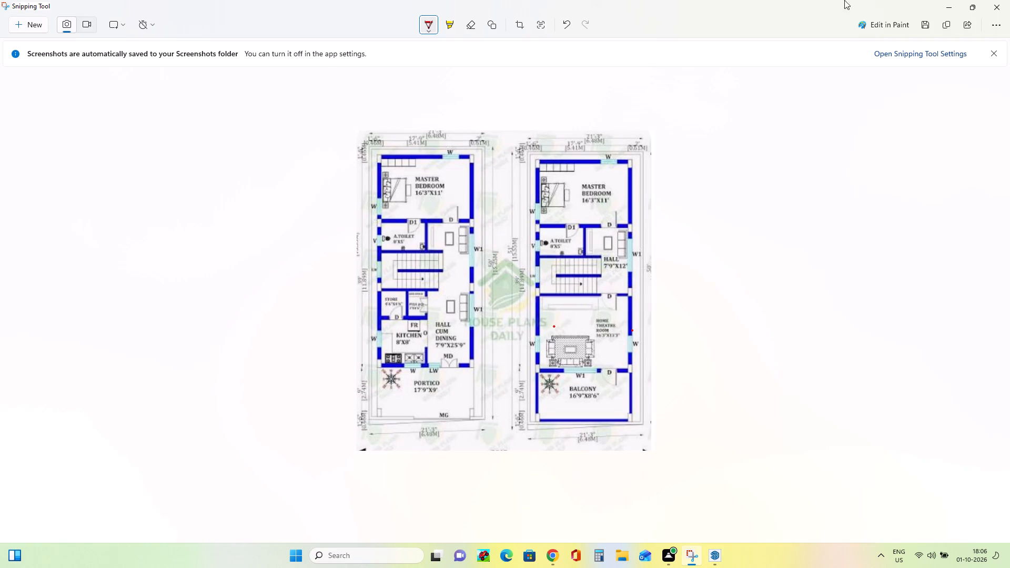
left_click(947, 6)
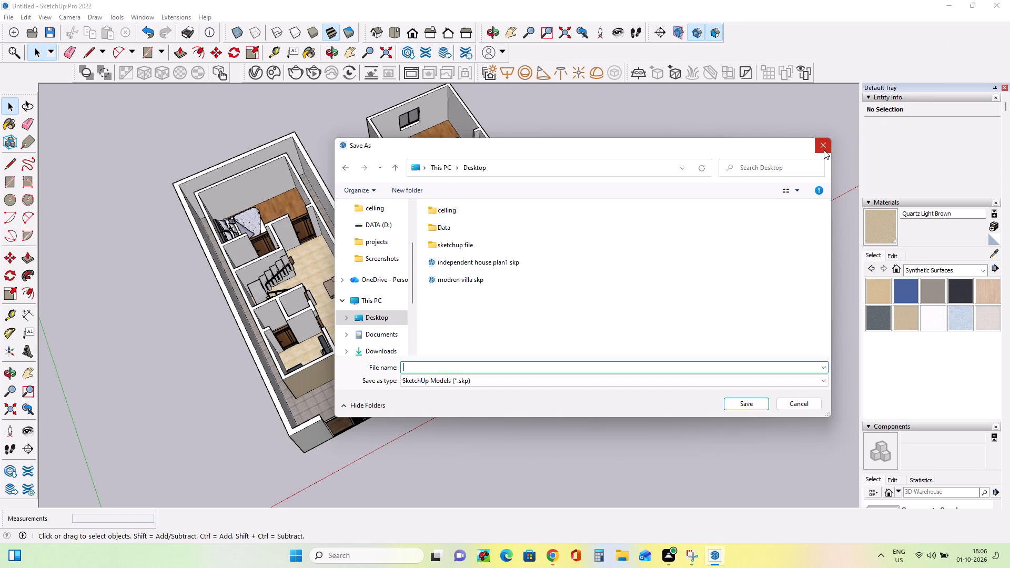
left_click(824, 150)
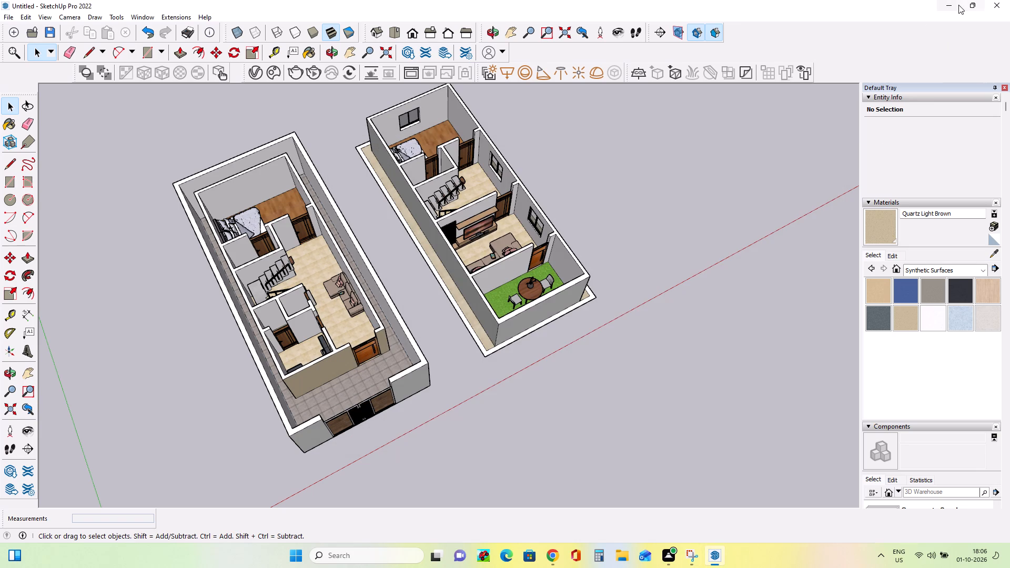
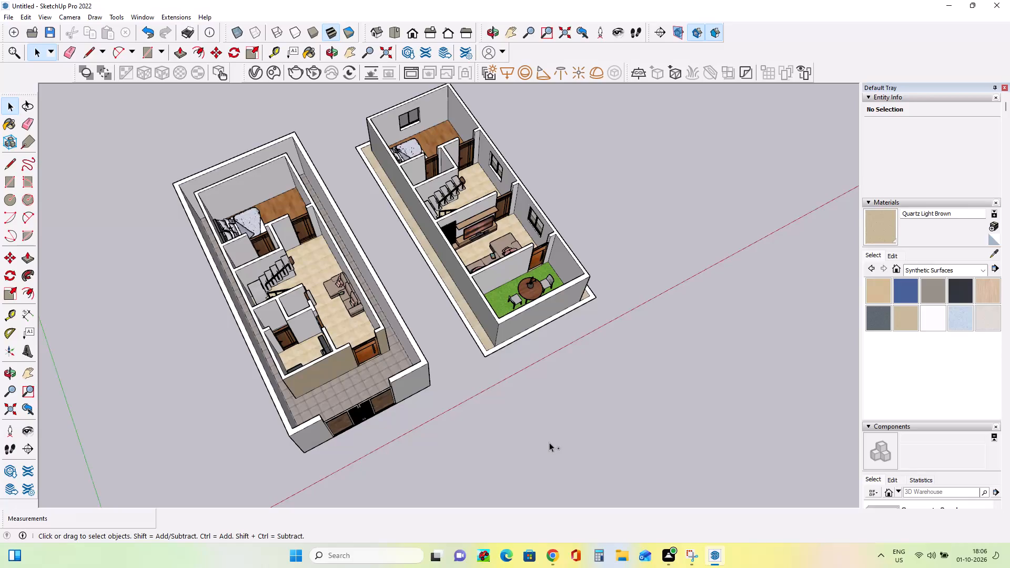
Save the house model to the Desktop as a SketchUp file named "modren 2bhk floor plan".
key("ctrl+s")
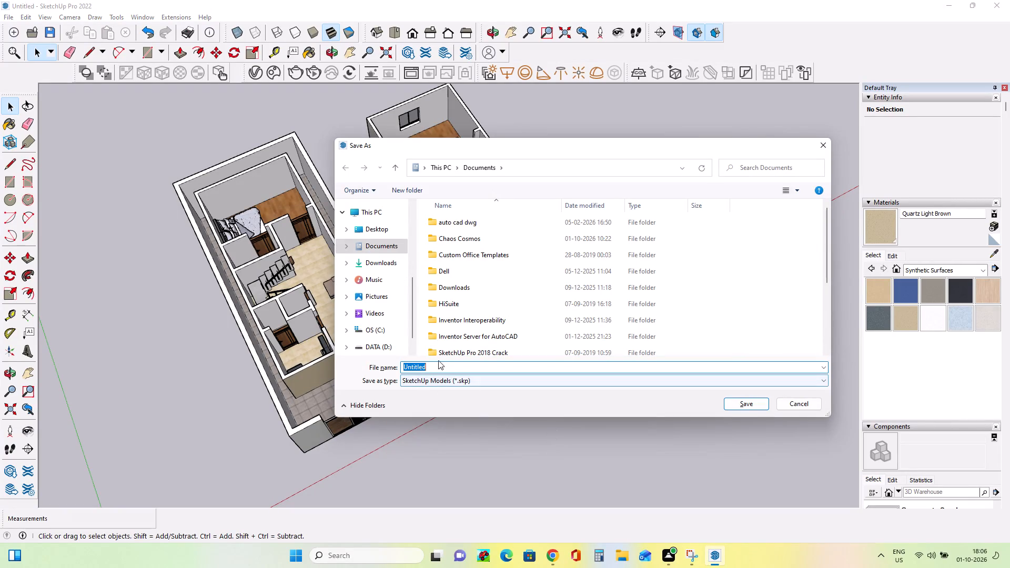
left_click(386, 226)
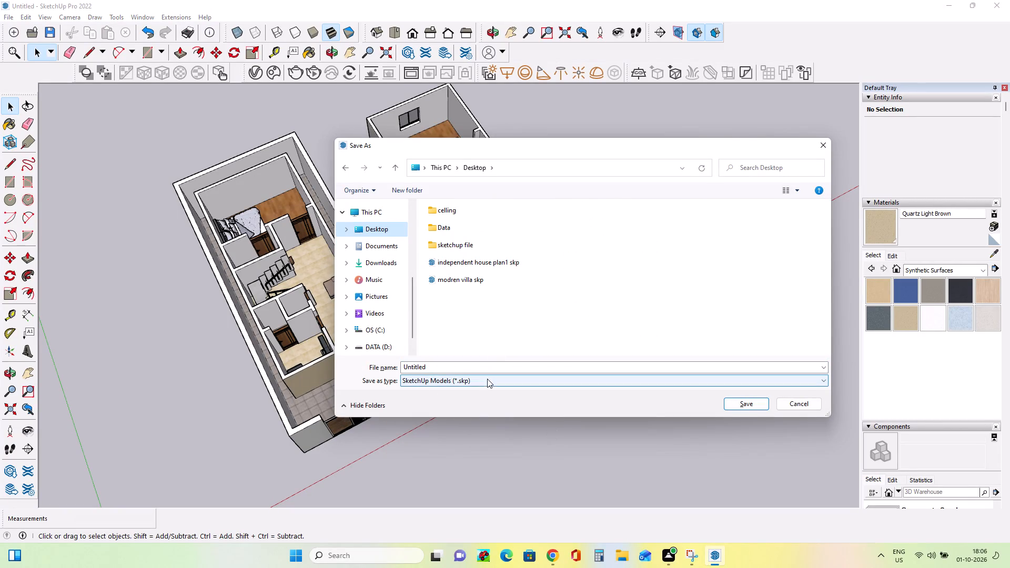
left_click(487, 366)
key("BackSpace")
type("mo")
type("dre")
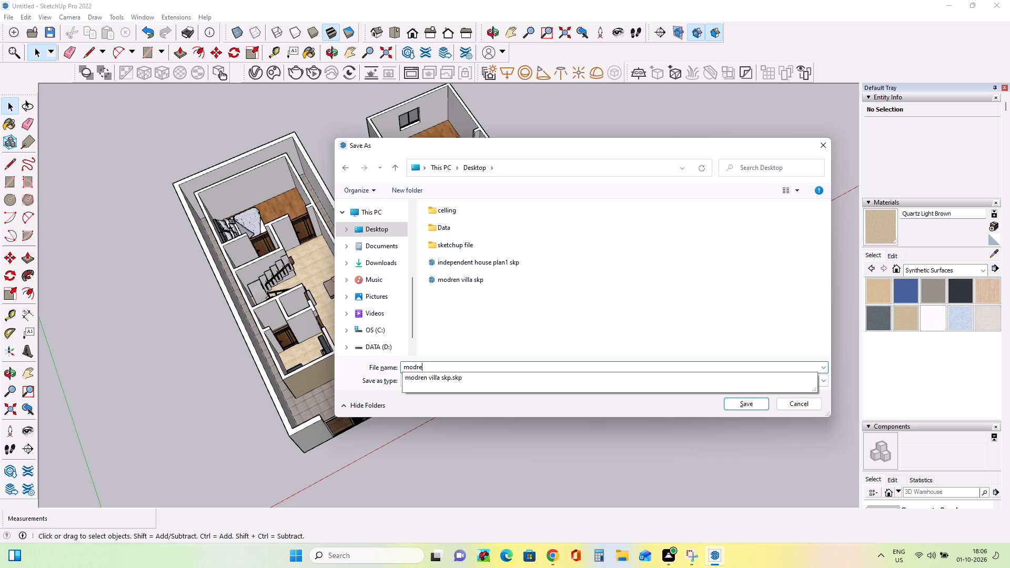
key("n")
key("space")
type("2bhk")
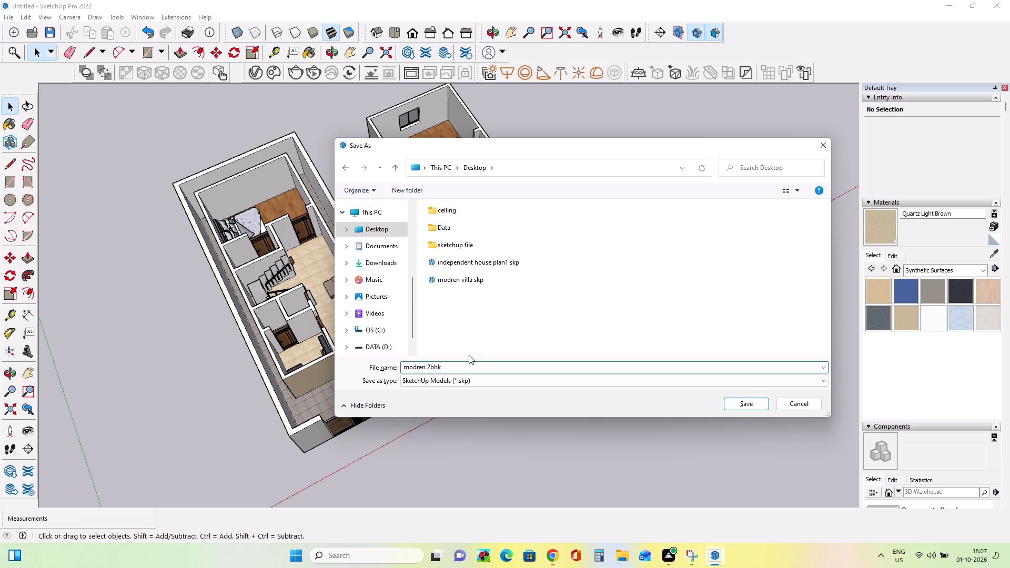
key("space")
type("floo")
key("r")
key("space")
type("pl")
type("an")
left_click(749, 405)
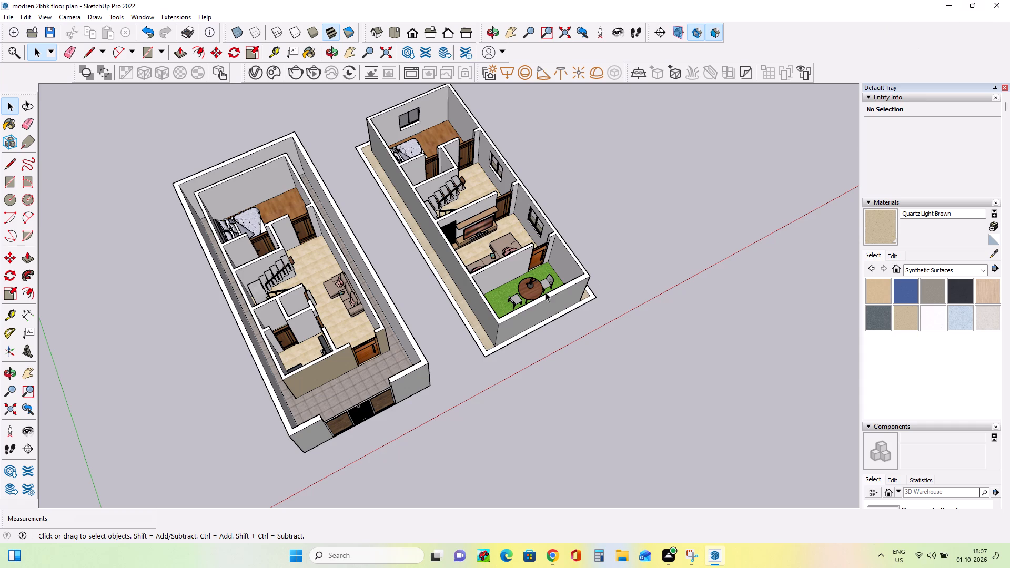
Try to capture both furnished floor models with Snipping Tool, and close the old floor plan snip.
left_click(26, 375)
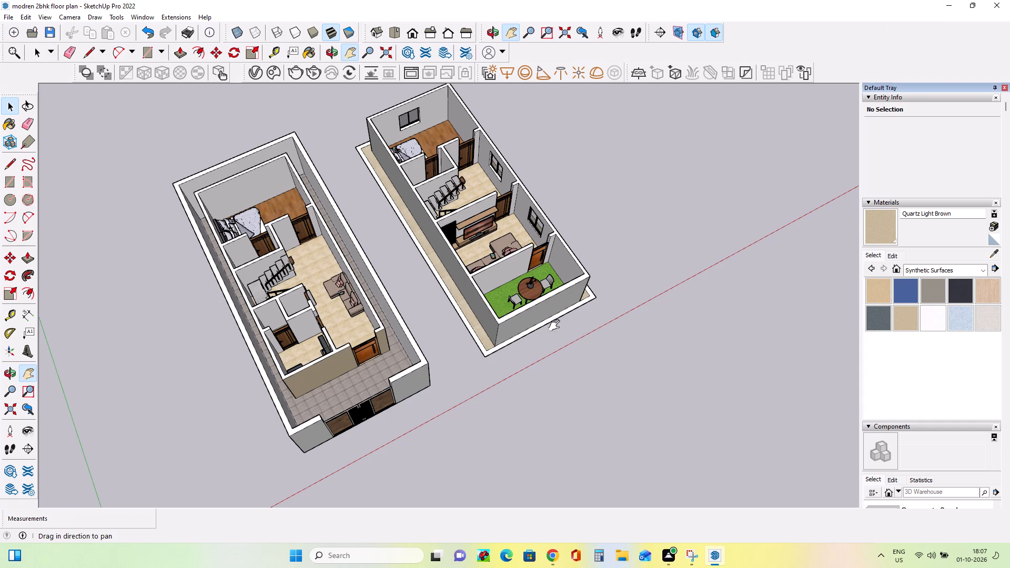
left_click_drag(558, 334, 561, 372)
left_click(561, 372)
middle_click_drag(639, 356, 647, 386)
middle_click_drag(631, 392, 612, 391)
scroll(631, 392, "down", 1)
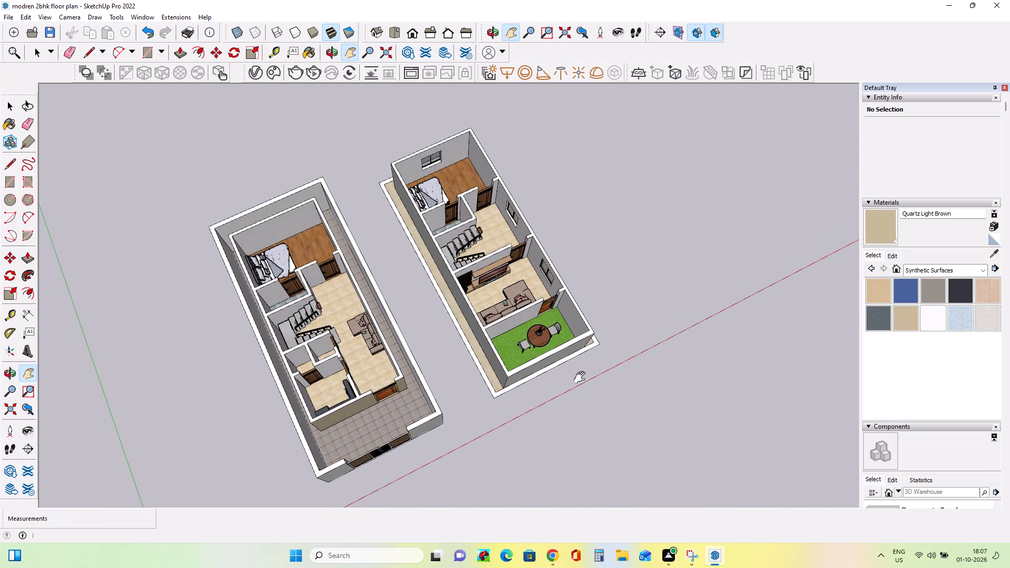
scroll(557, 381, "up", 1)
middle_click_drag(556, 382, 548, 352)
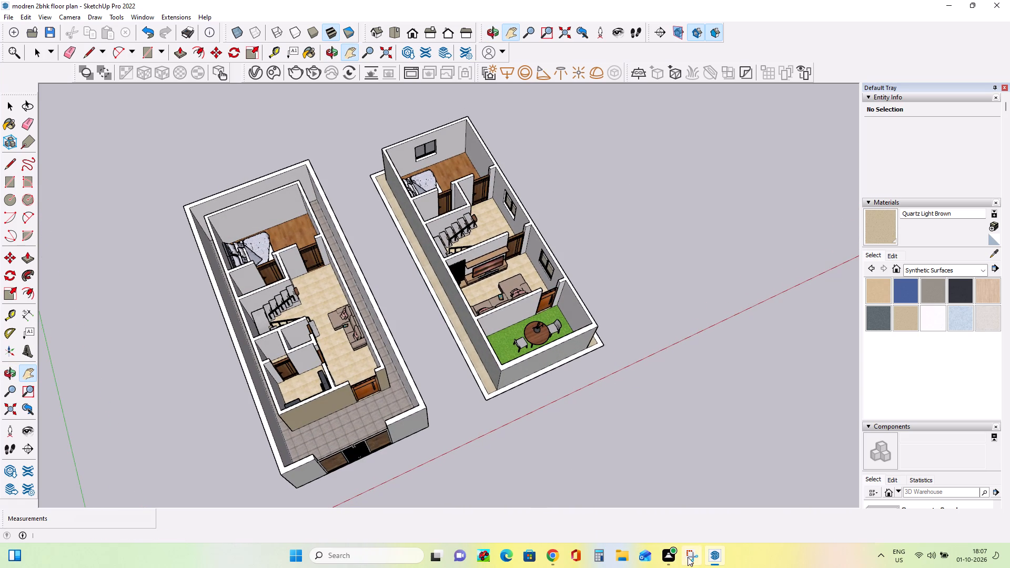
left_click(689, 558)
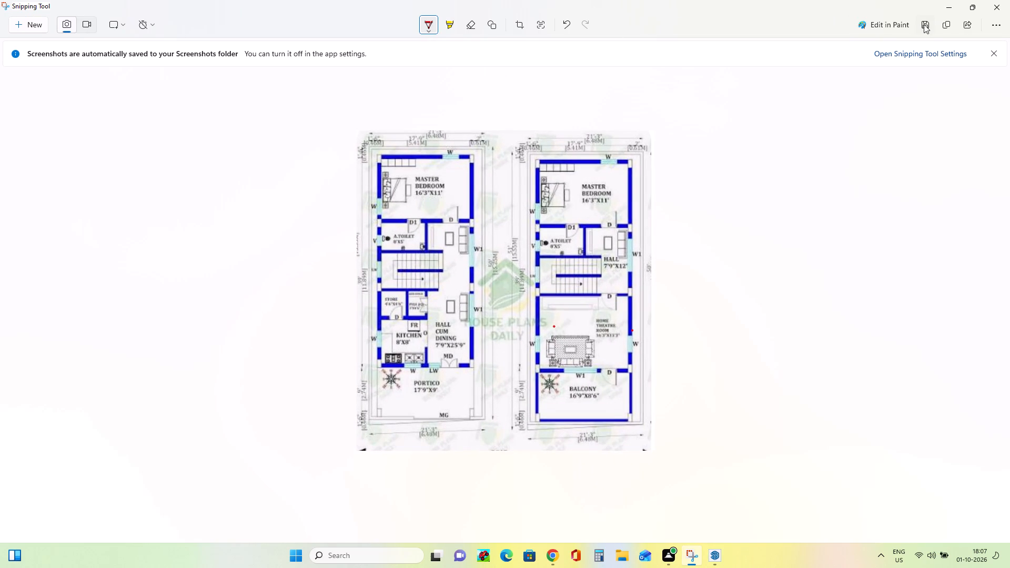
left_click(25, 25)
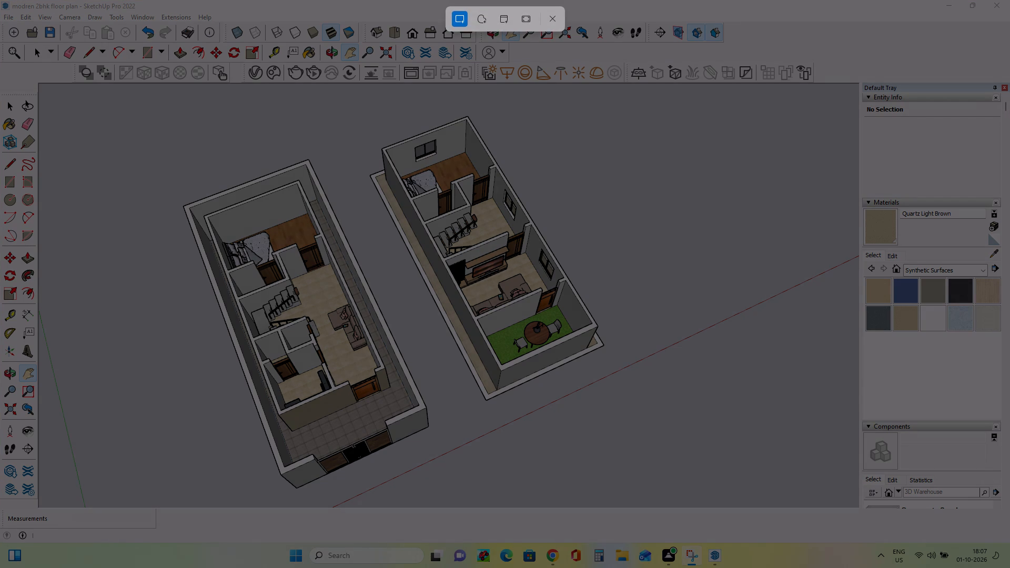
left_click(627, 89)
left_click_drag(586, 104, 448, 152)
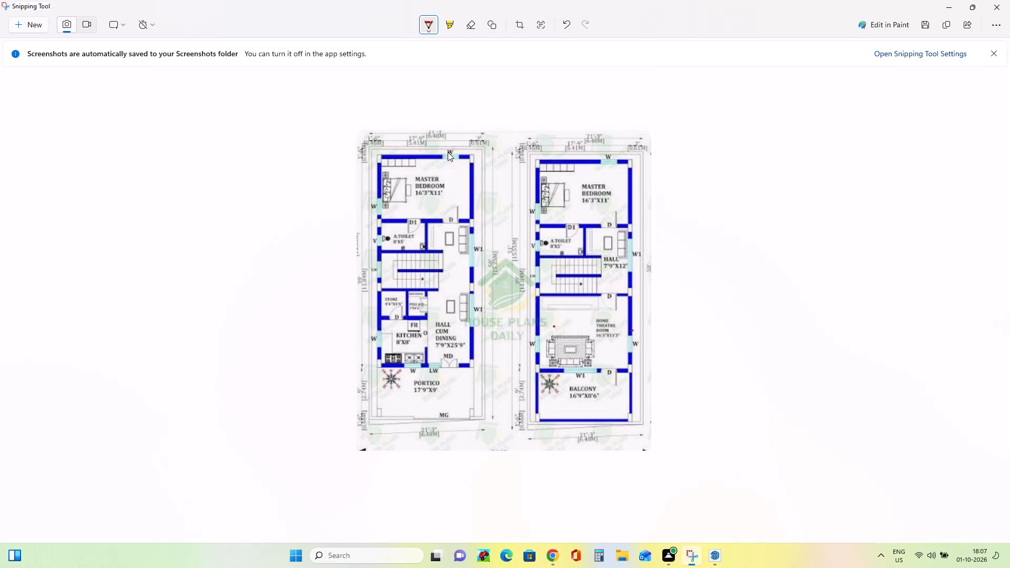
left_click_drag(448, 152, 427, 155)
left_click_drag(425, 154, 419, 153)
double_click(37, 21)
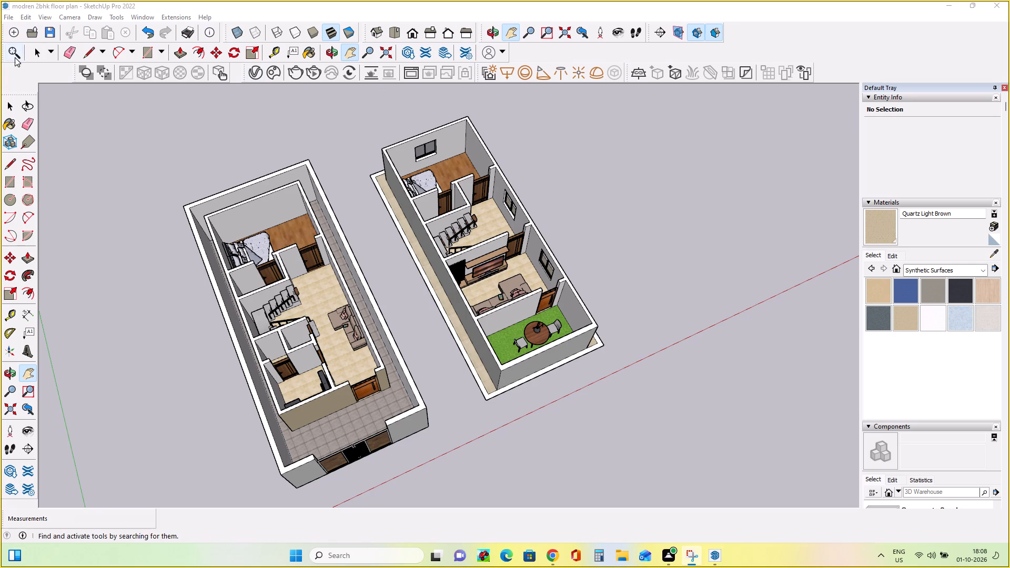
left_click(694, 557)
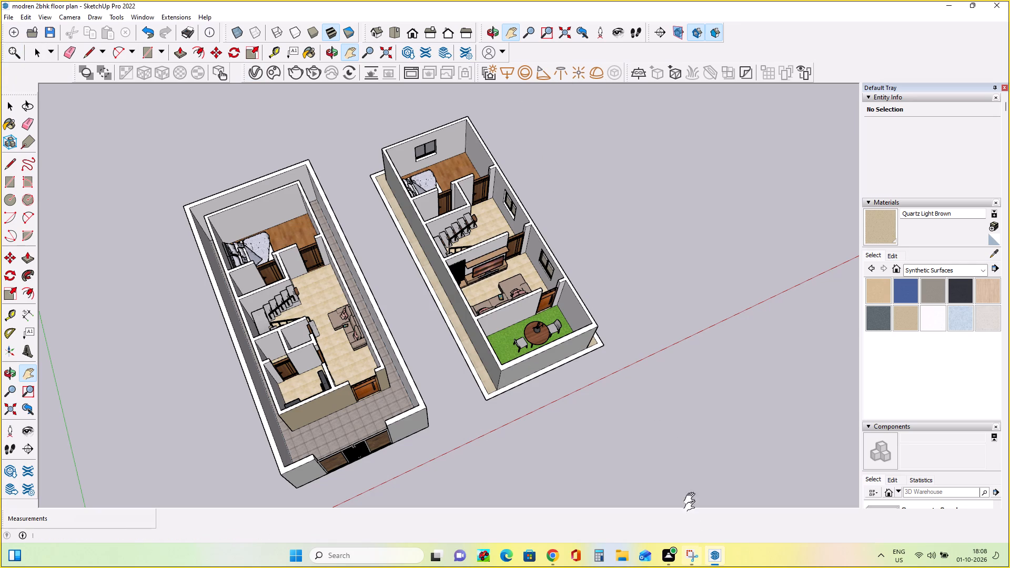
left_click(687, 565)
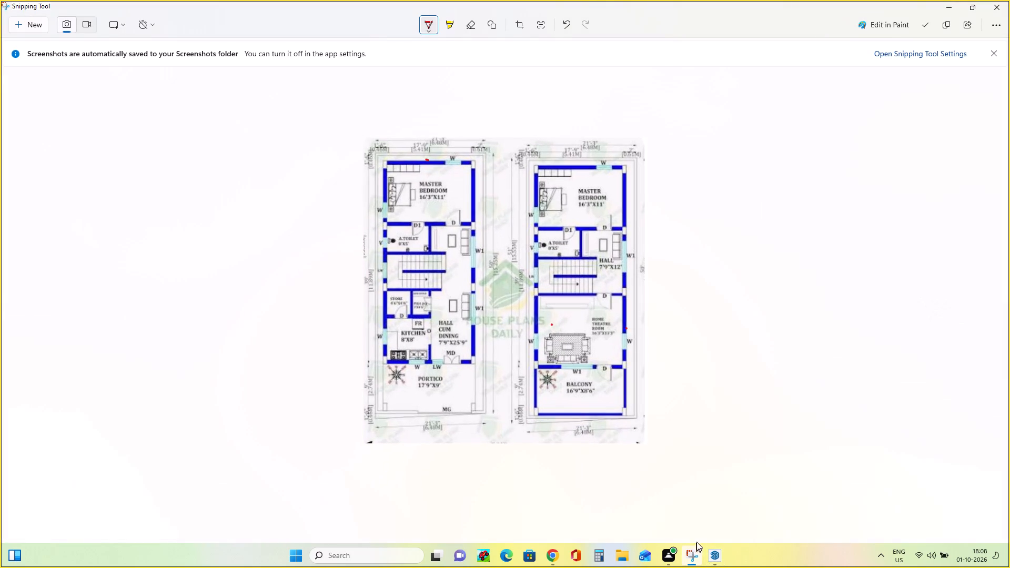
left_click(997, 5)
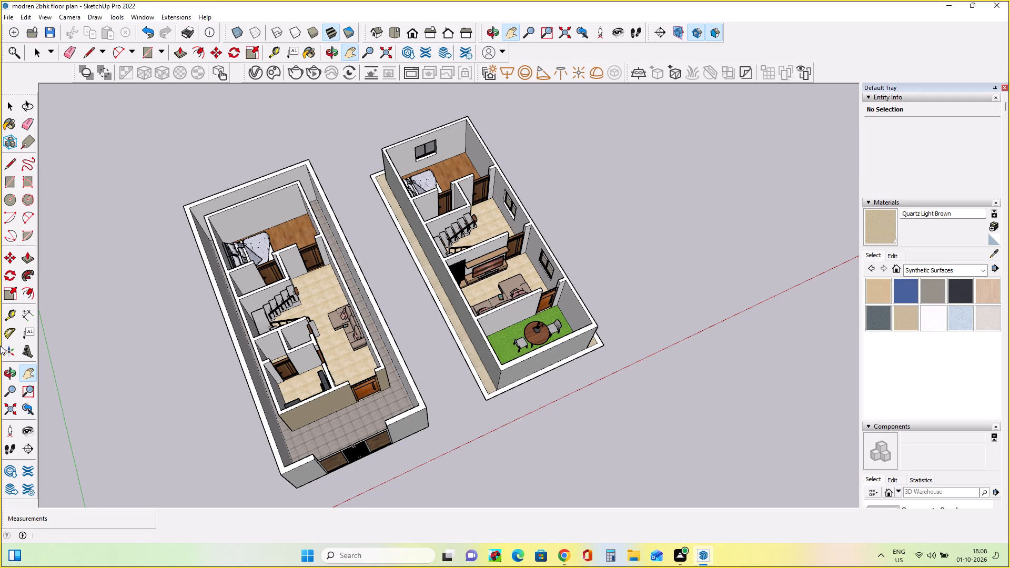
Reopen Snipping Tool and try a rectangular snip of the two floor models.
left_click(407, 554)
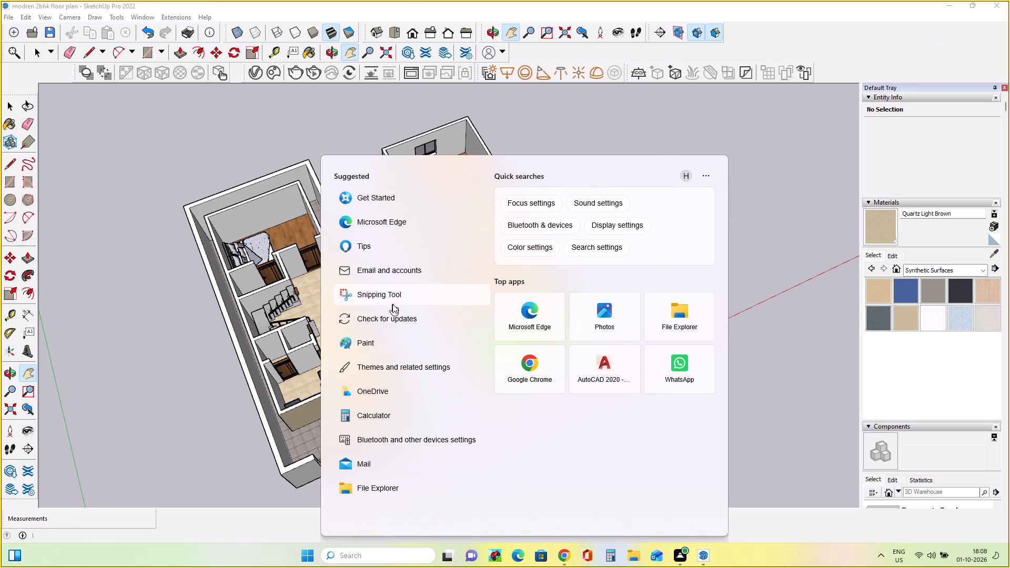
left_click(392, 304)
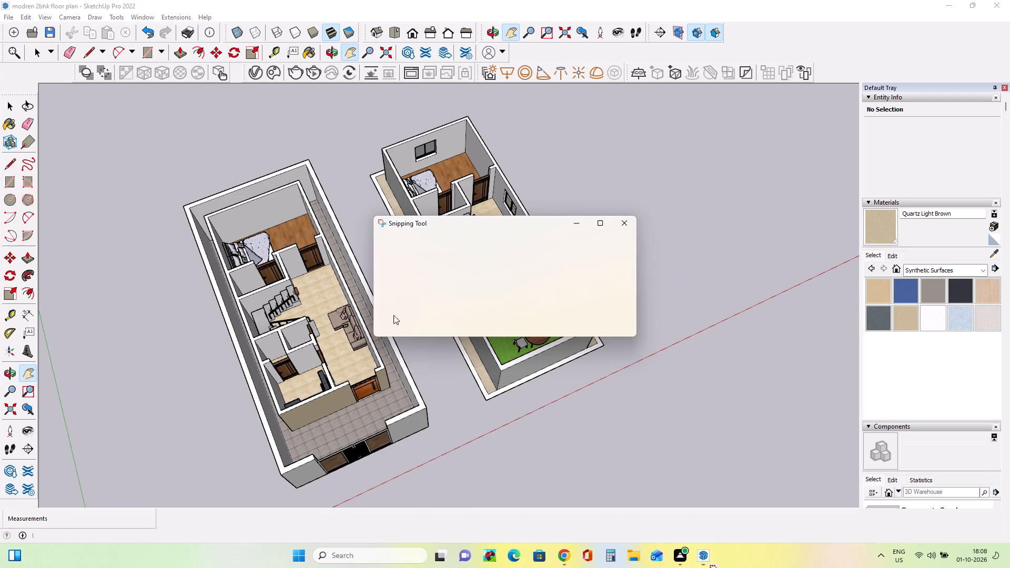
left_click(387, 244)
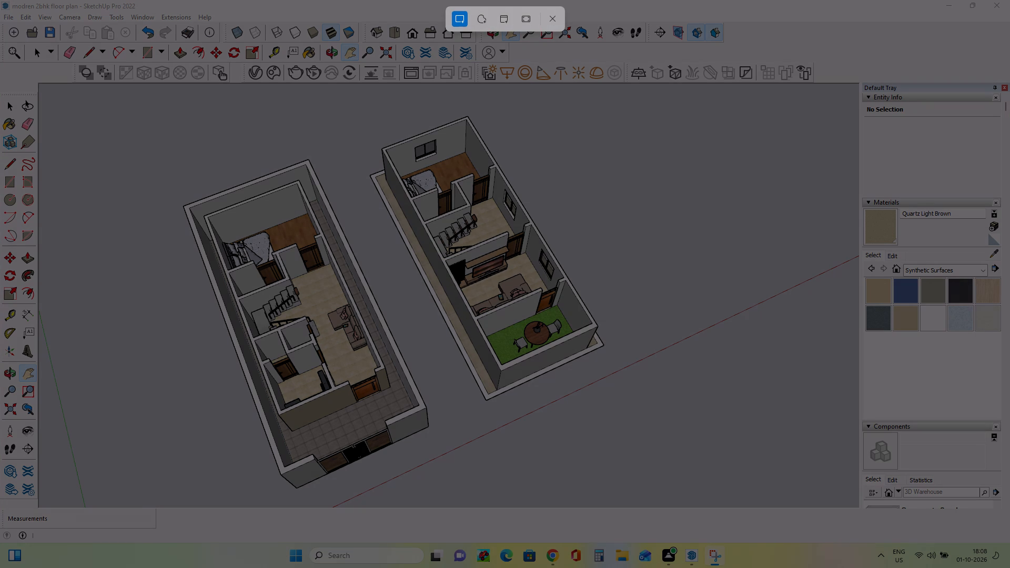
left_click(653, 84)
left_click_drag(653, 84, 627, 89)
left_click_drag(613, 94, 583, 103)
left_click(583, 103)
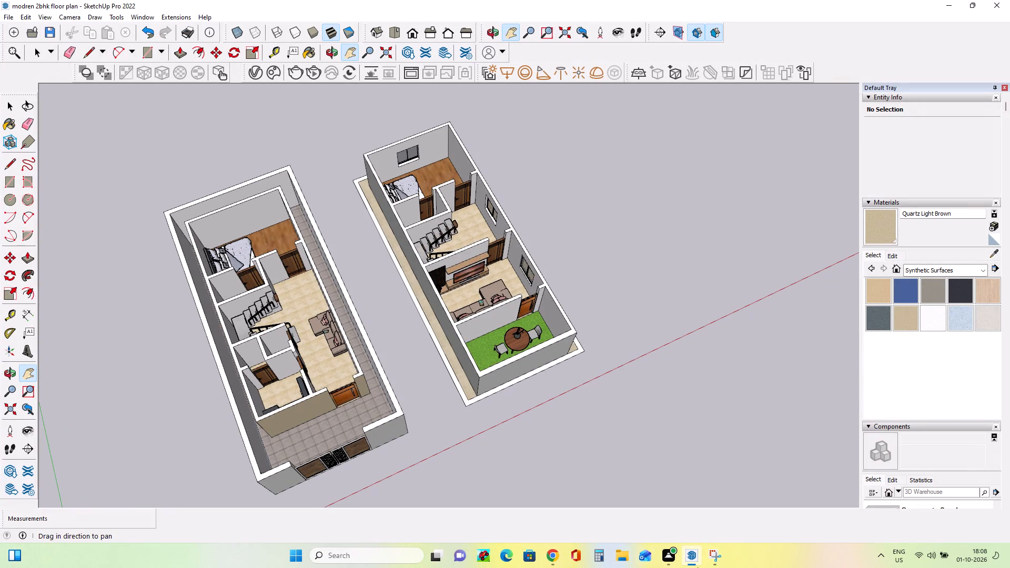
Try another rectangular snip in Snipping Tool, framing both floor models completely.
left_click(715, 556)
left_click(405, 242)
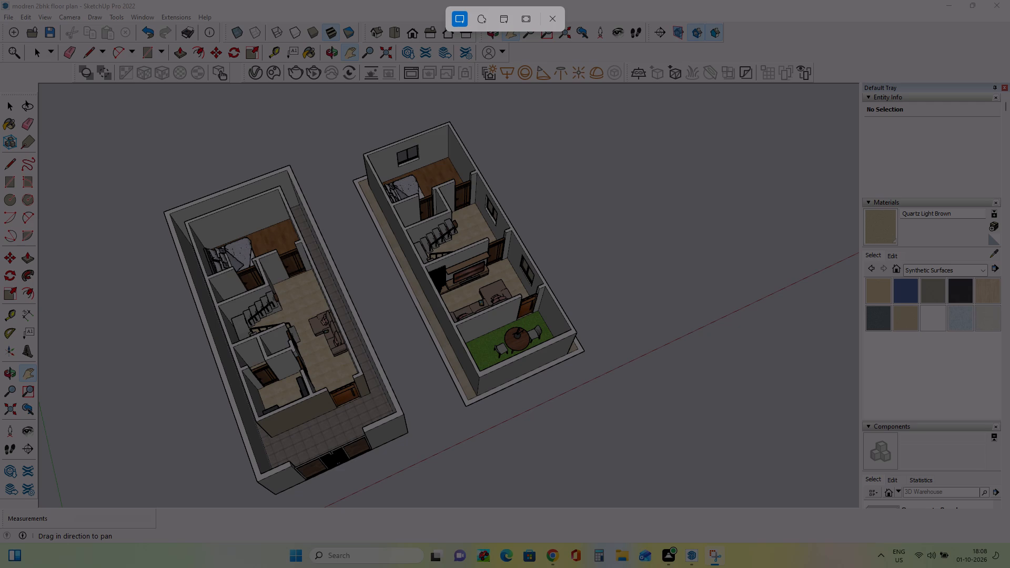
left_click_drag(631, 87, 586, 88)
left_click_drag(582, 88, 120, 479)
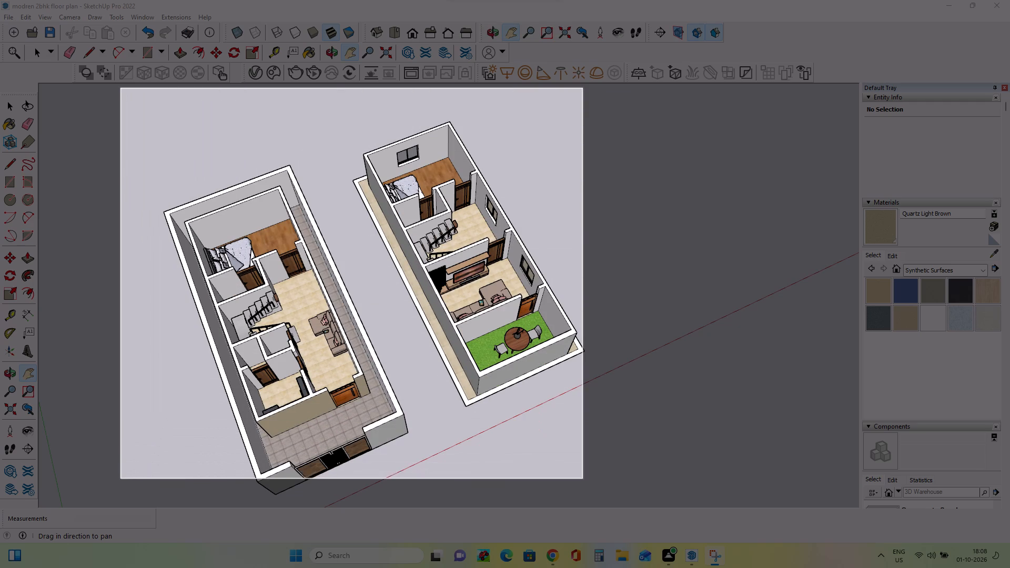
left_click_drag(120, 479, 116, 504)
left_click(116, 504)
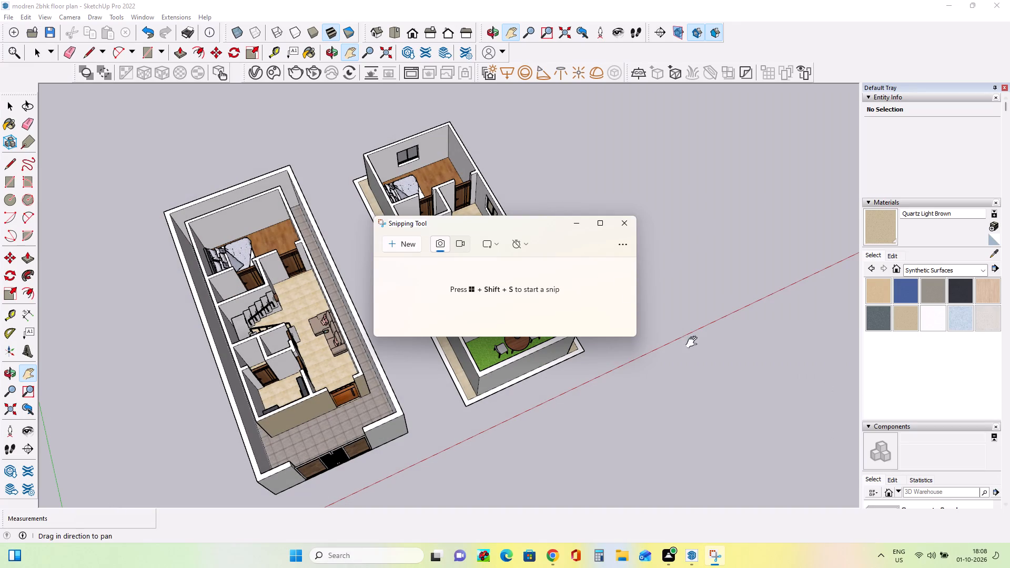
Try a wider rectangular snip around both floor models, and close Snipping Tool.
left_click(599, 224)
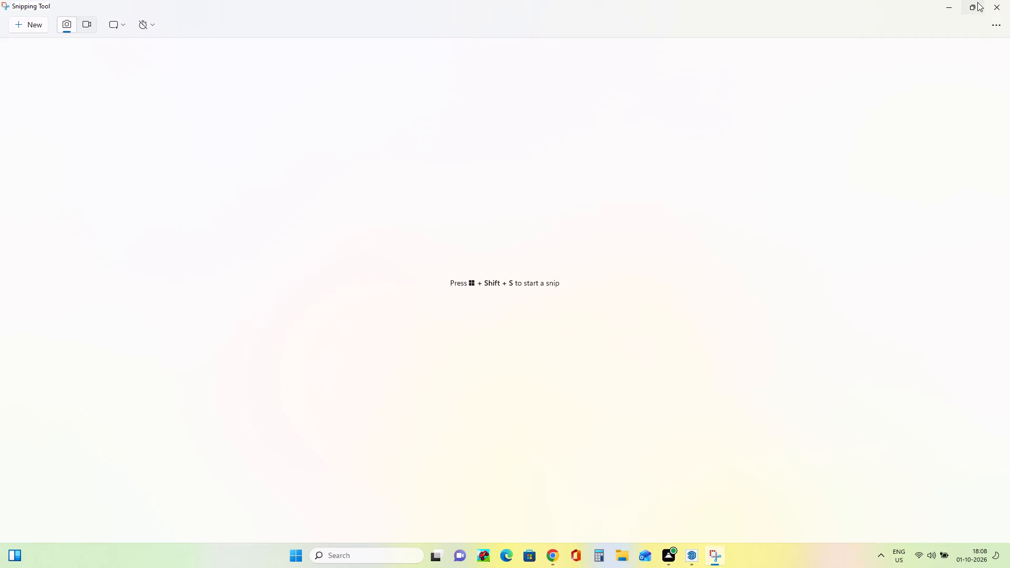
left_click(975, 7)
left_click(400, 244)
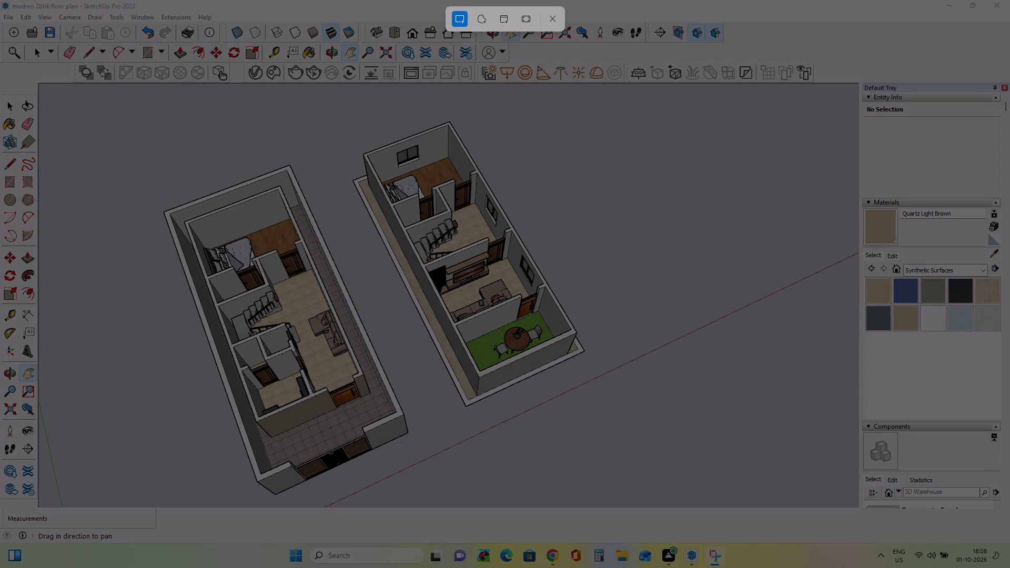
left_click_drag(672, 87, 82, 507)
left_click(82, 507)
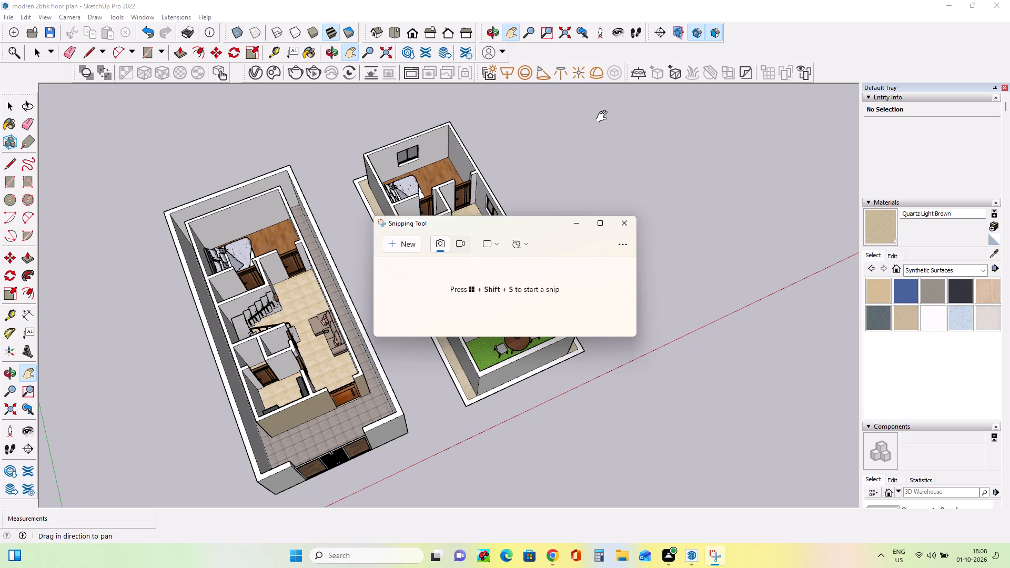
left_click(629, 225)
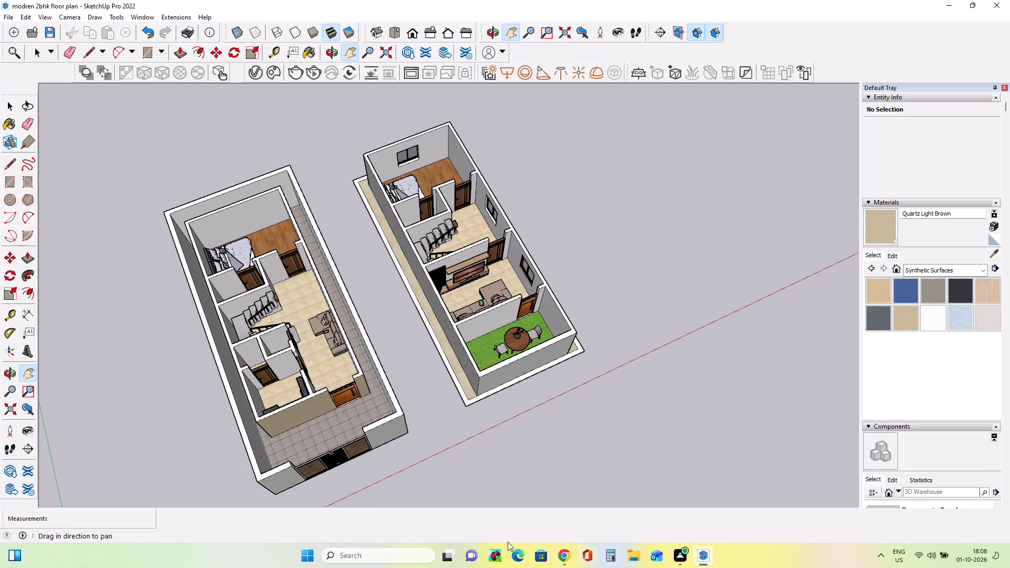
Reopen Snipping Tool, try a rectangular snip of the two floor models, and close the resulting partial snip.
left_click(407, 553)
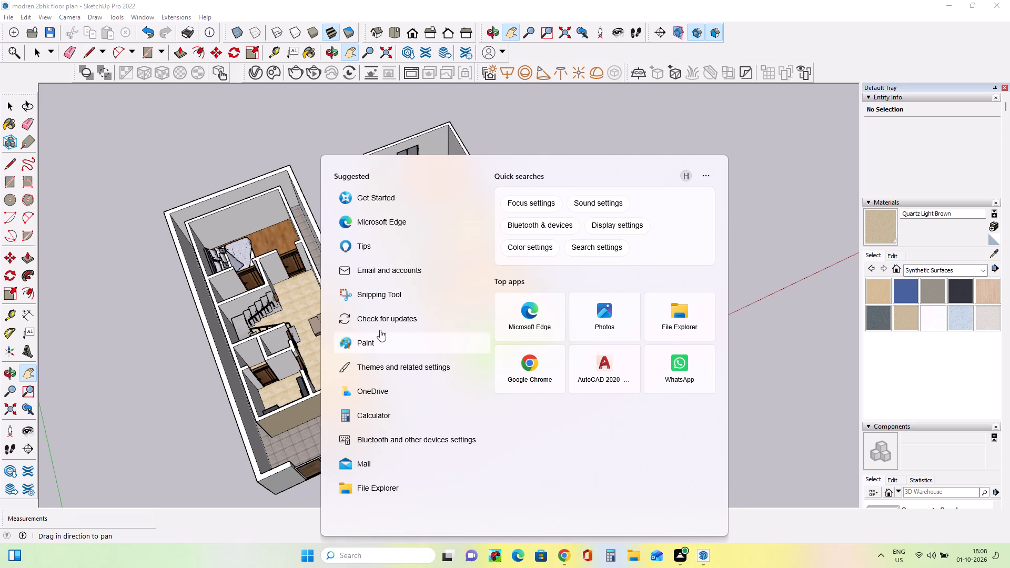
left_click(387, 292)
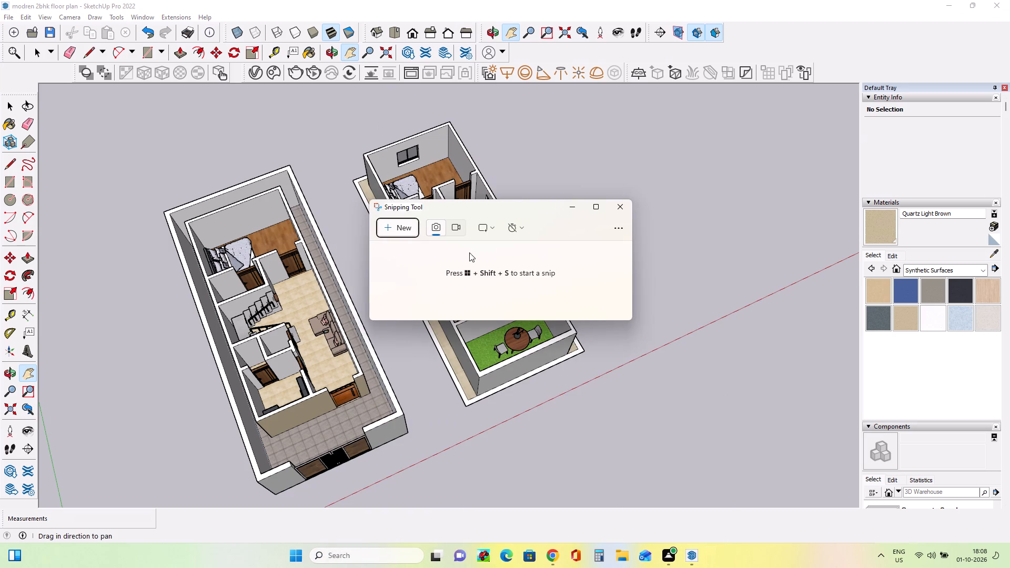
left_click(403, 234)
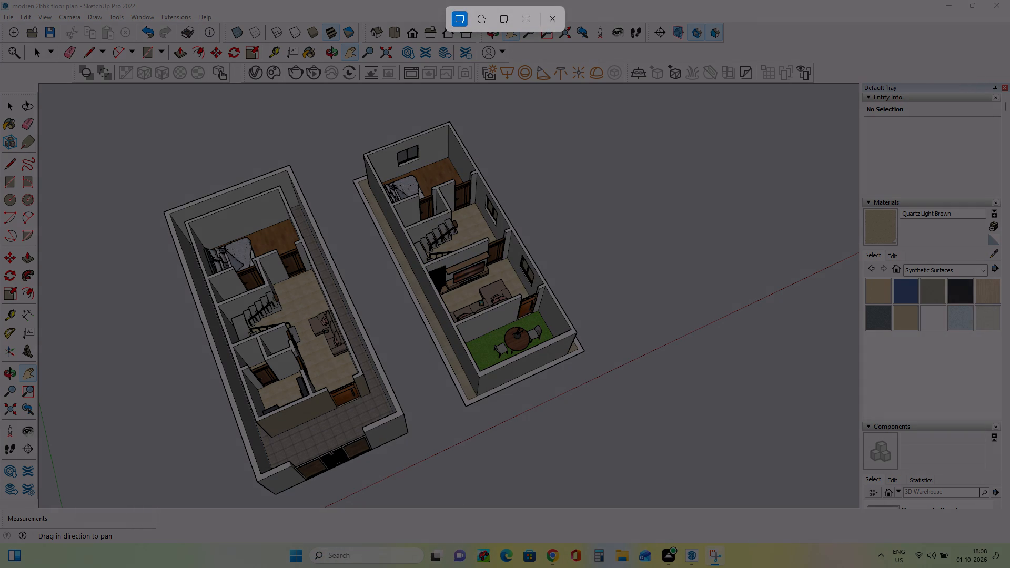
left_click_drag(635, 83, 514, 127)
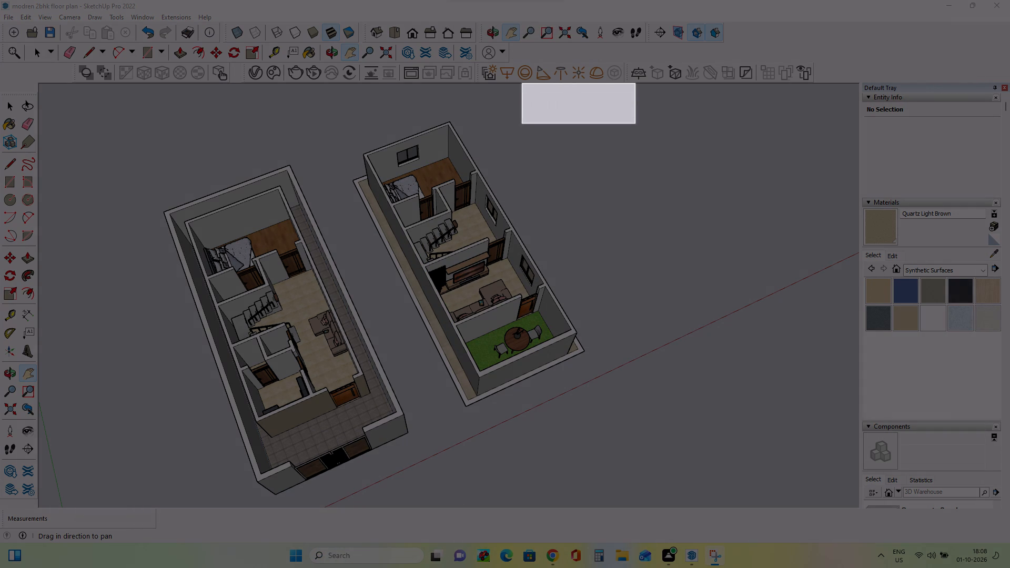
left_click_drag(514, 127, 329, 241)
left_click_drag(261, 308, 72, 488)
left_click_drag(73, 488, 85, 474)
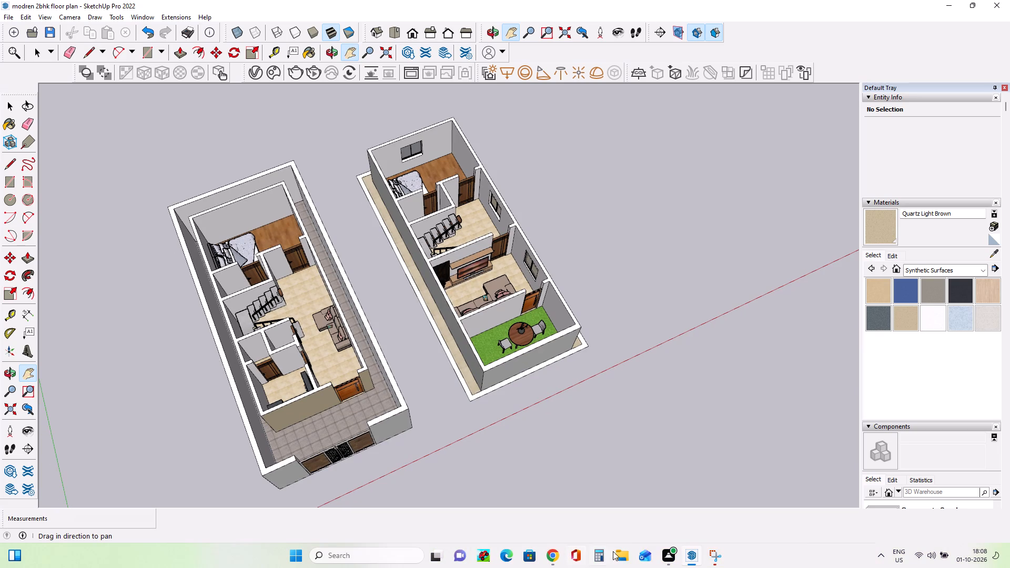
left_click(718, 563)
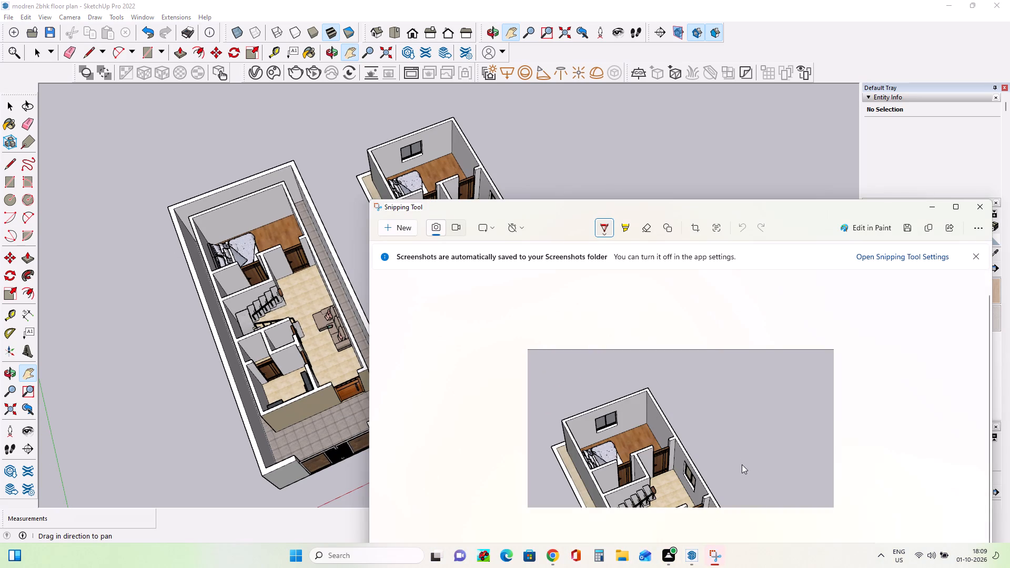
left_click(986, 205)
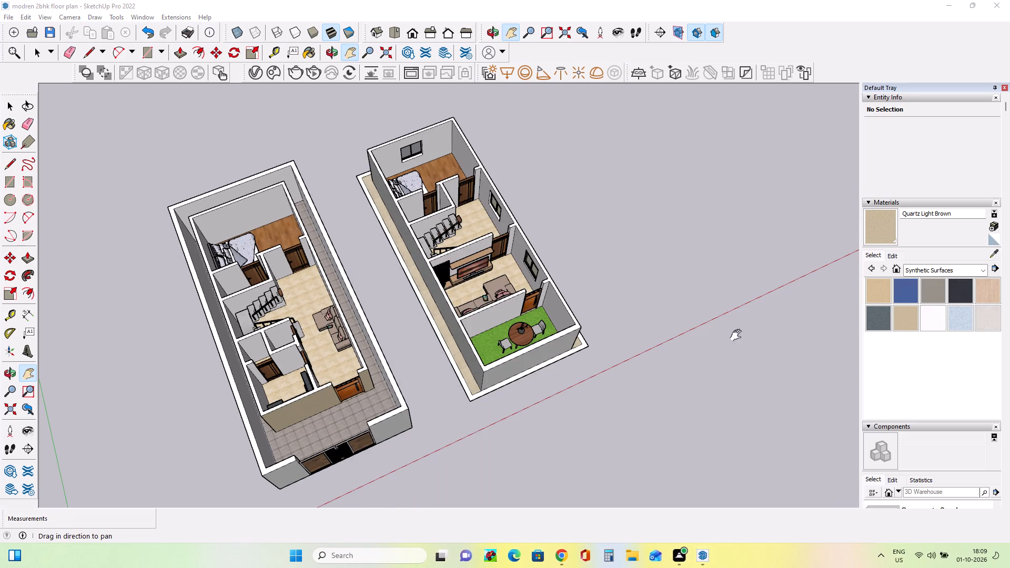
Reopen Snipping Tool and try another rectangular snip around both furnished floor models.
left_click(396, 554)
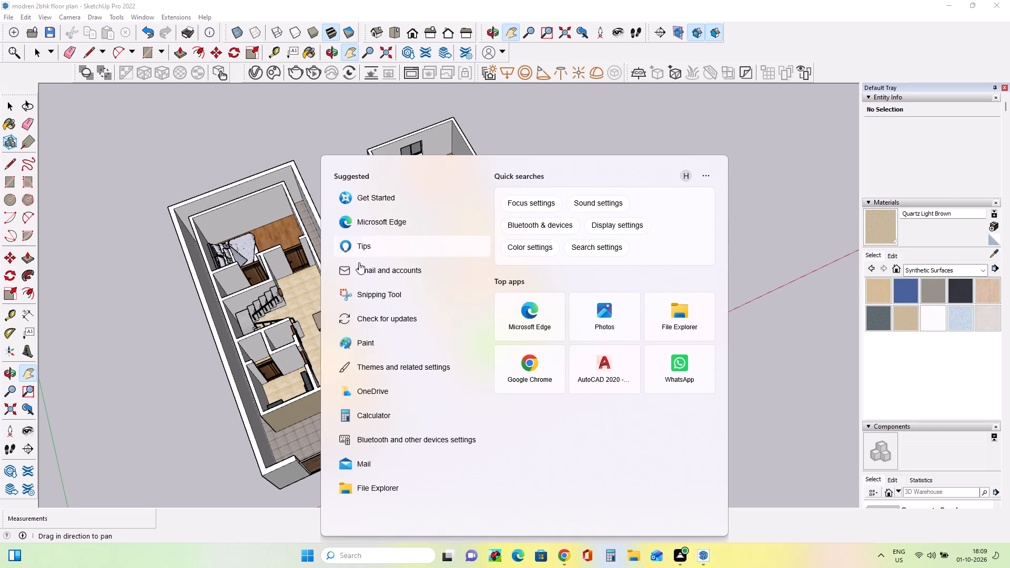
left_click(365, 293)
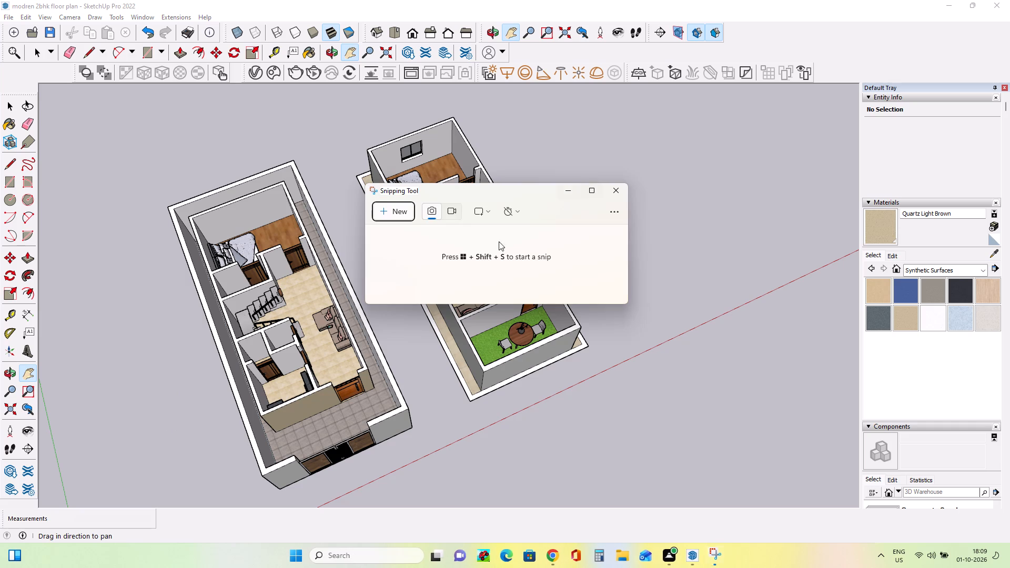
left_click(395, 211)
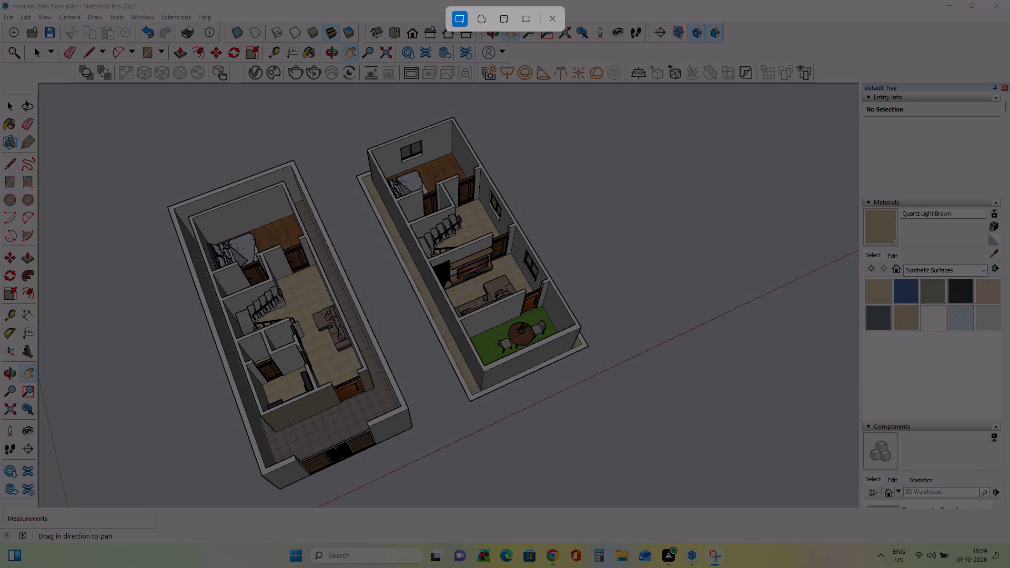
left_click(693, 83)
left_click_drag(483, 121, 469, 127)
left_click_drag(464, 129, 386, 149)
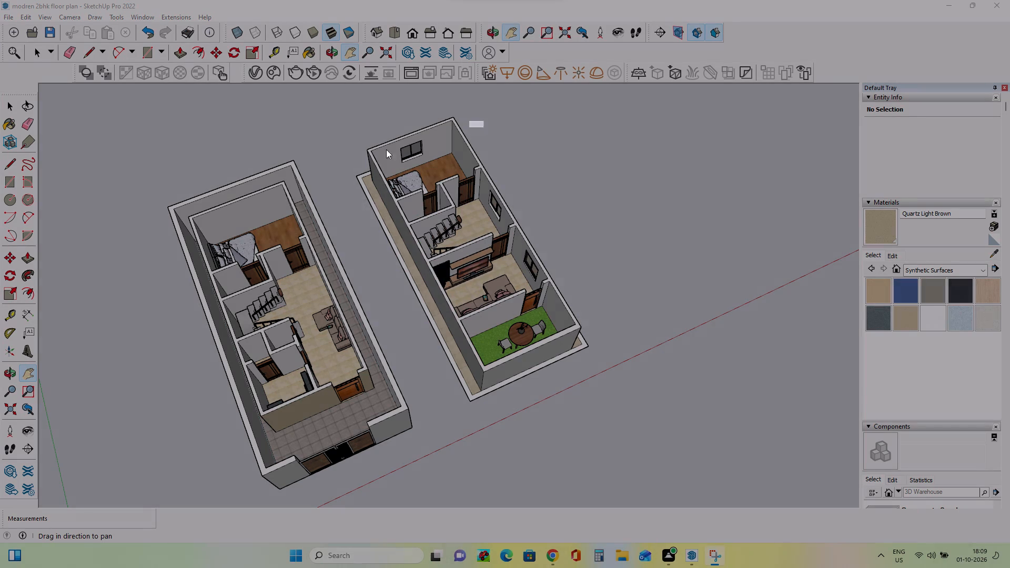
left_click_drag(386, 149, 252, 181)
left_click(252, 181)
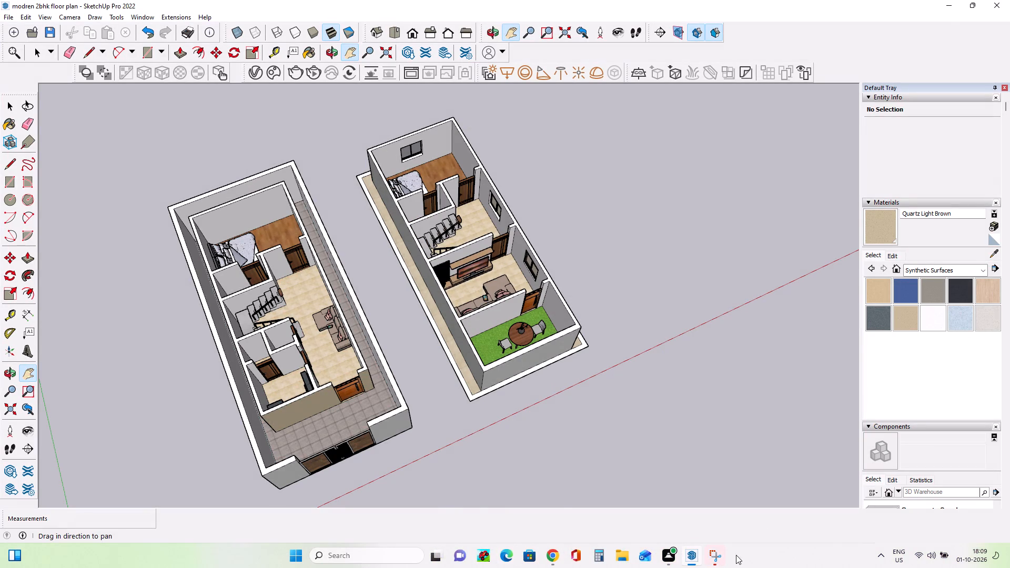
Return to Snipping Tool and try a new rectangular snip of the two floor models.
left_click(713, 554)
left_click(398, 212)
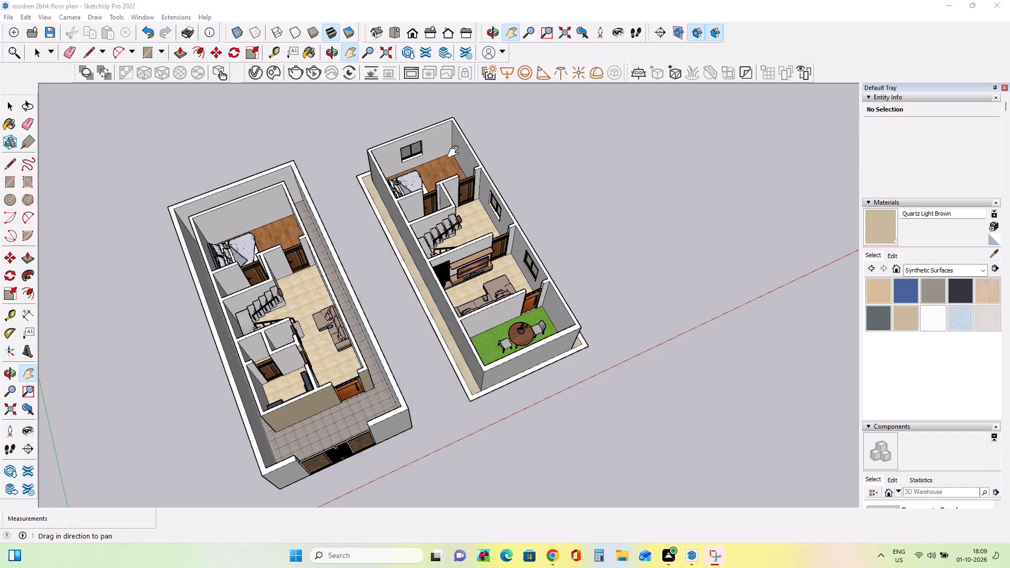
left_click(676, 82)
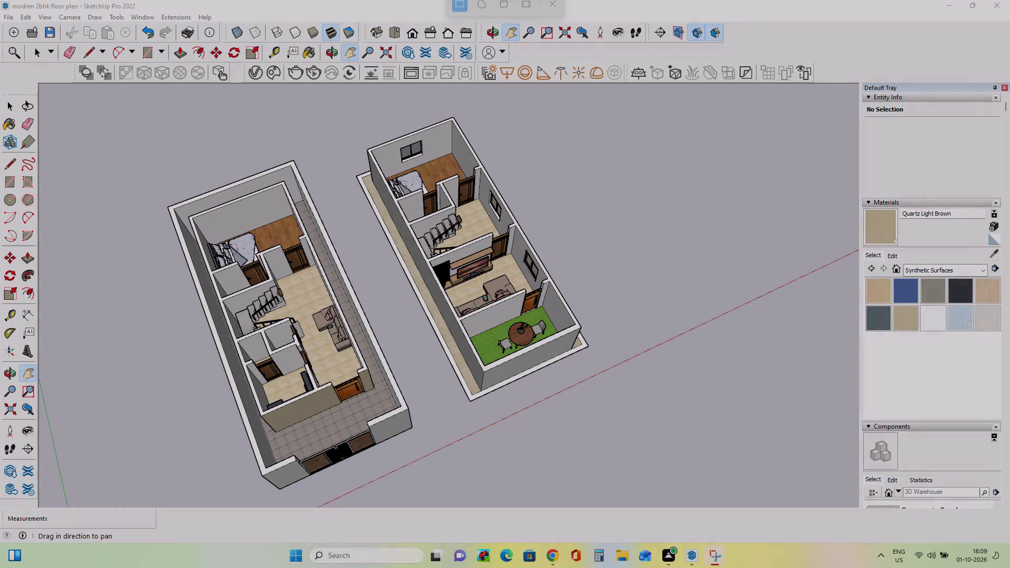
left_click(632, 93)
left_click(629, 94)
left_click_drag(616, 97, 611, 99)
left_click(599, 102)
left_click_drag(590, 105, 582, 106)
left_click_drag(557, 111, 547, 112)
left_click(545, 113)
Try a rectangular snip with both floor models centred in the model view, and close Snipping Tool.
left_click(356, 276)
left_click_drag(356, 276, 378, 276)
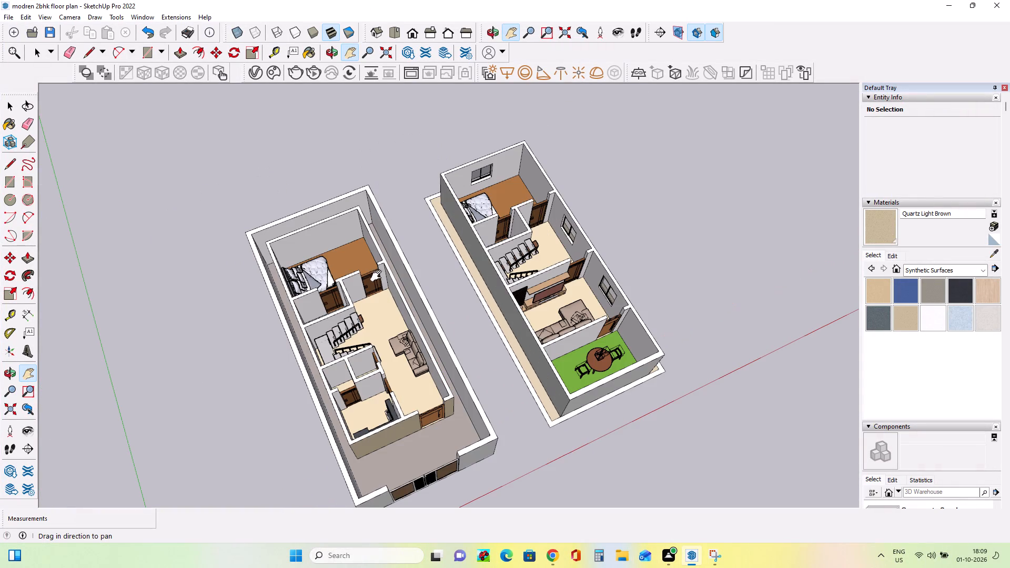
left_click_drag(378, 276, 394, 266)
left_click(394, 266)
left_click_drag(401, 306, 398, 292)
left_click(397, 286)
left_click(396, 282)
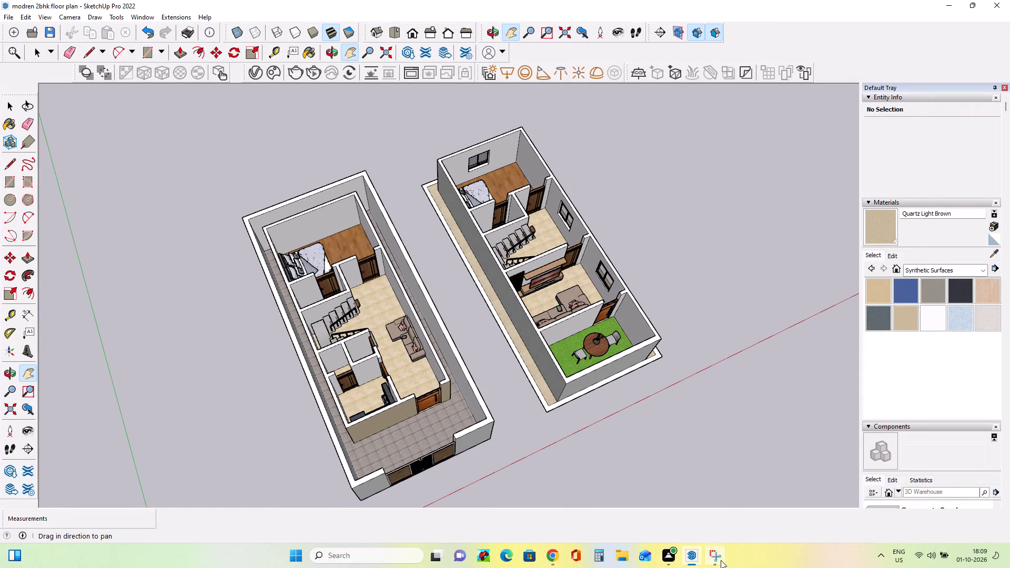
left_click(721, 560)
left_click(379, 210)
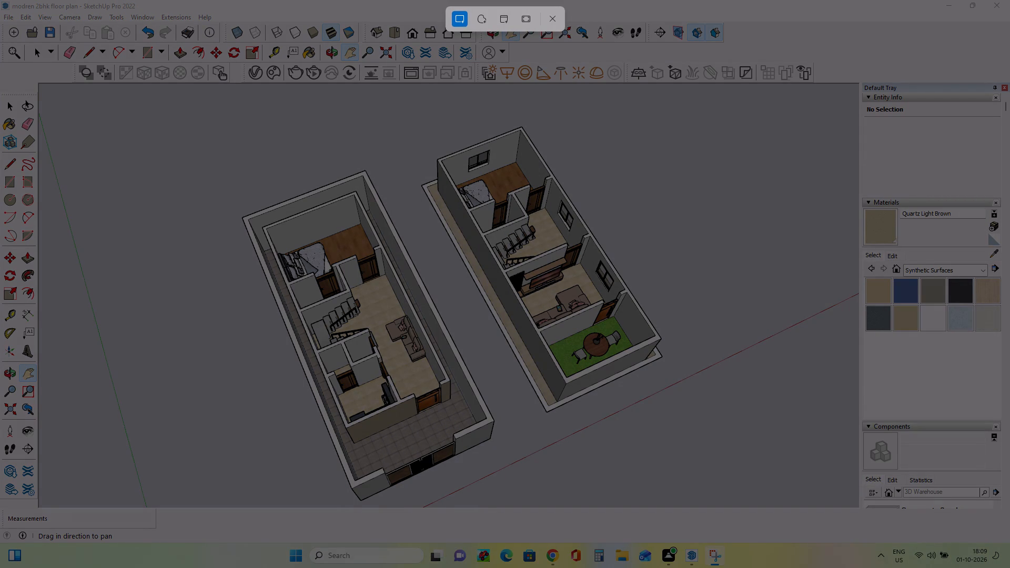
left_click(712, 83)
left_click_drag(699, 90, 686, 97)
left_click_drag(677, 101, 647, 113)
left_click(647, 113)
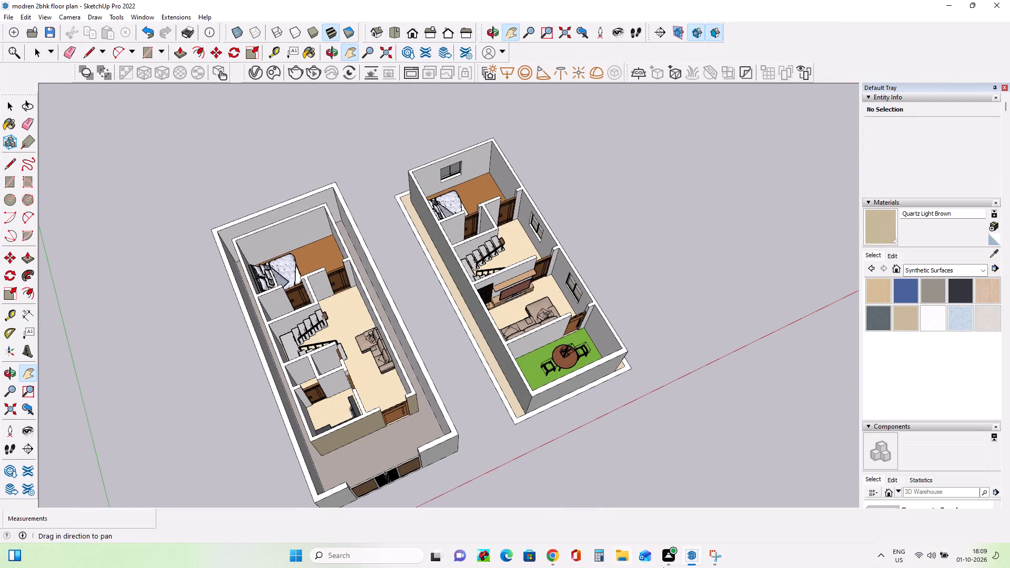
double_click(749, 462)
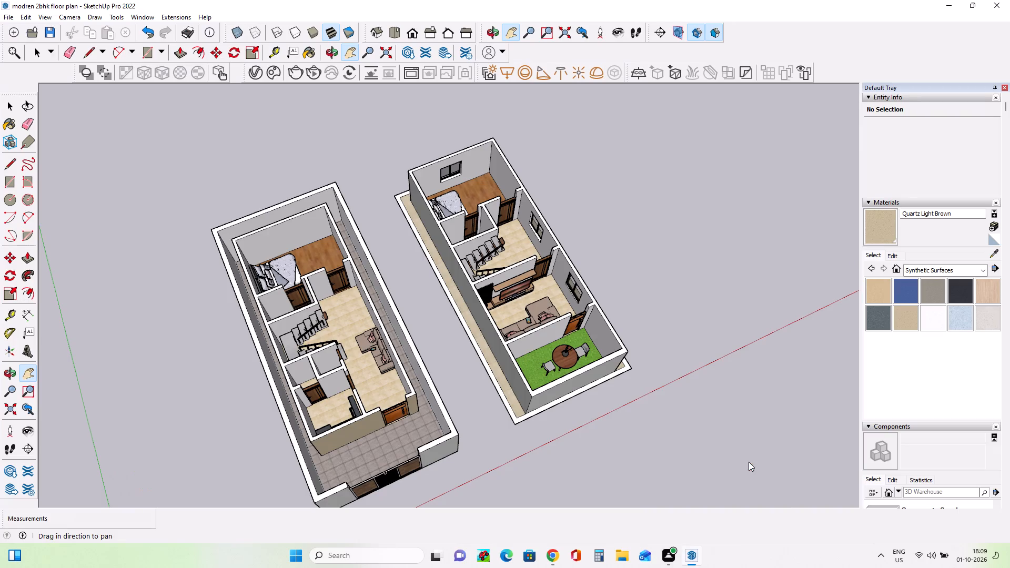
Reopen Snipping Tool and capture one rectangular snip framing both furnished floor models.
left_click(344, 562)
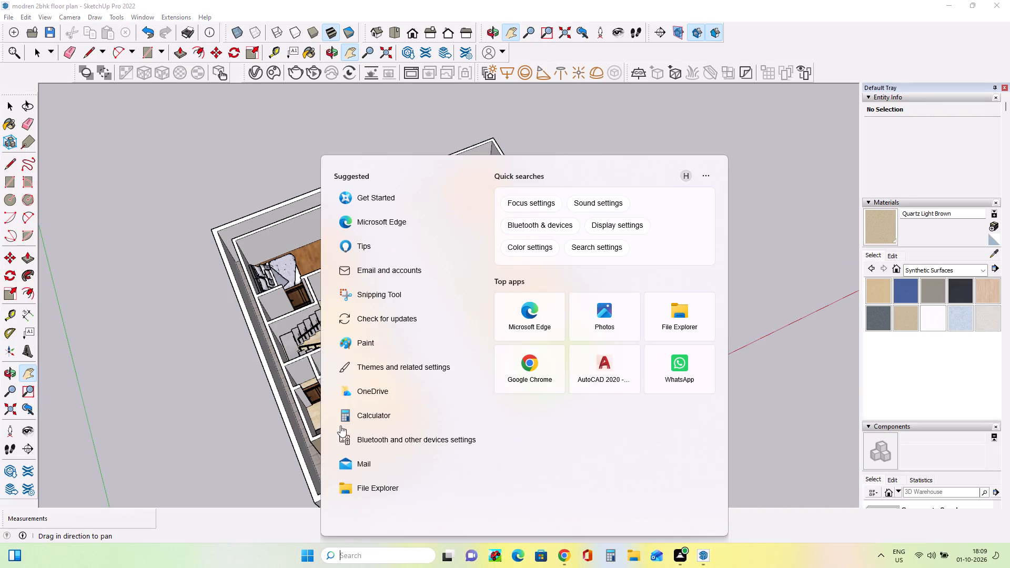
left_click(378, 297)
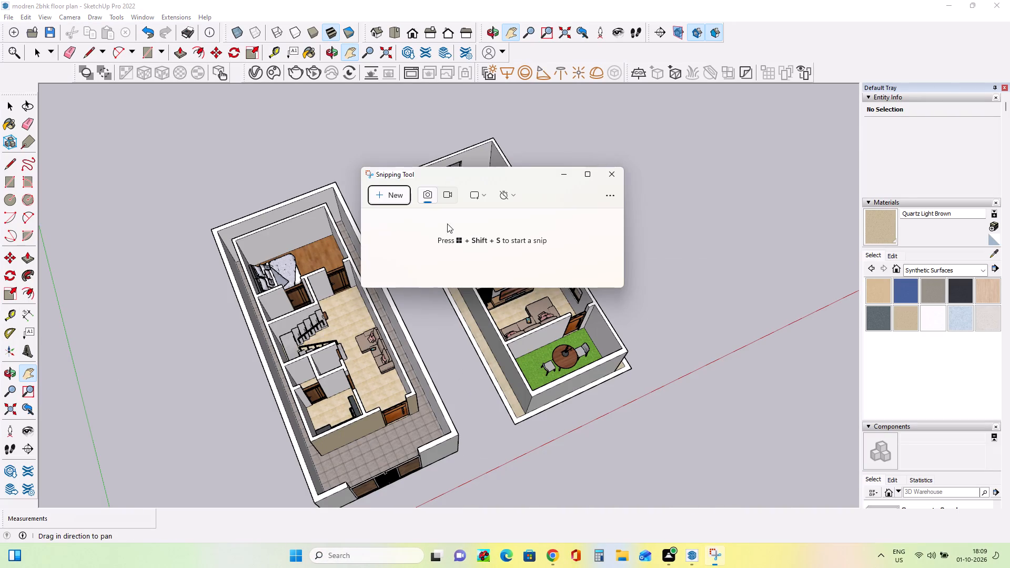
left_click(379, 189)
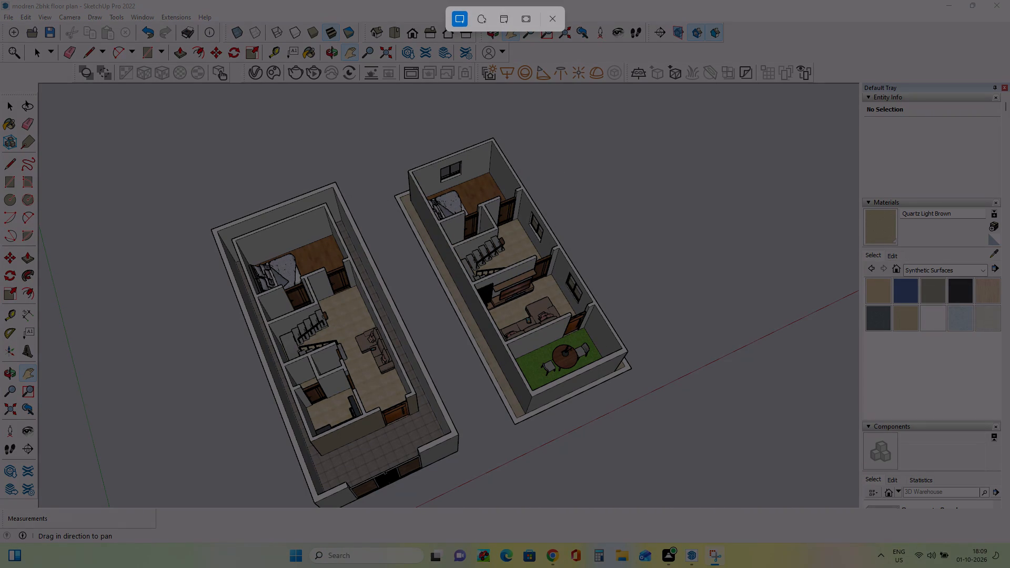
left_click_drag(699, 89, 160, 525)
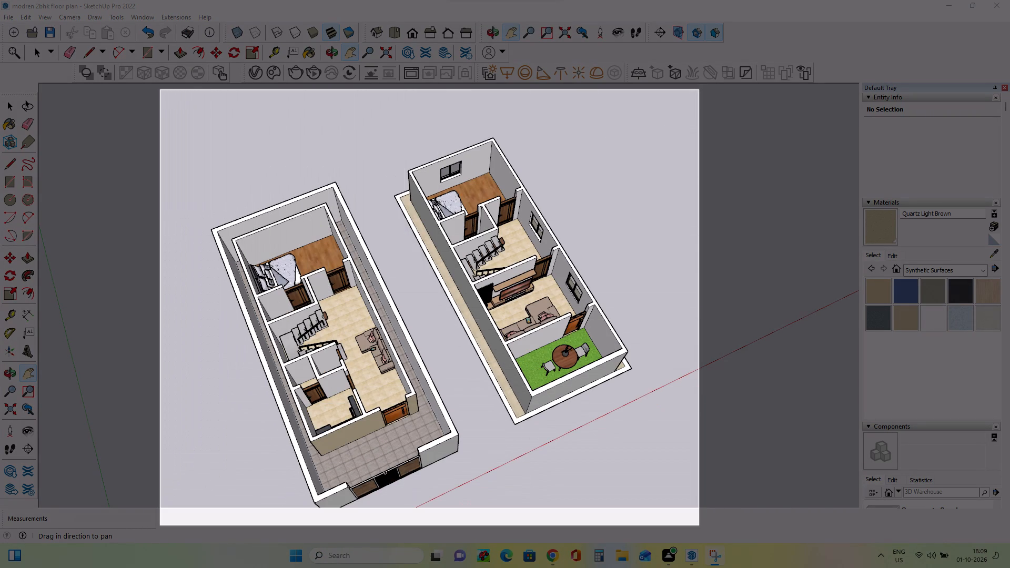
left_click_drag(160, 525, 166, 508)
left_click(166, 508)
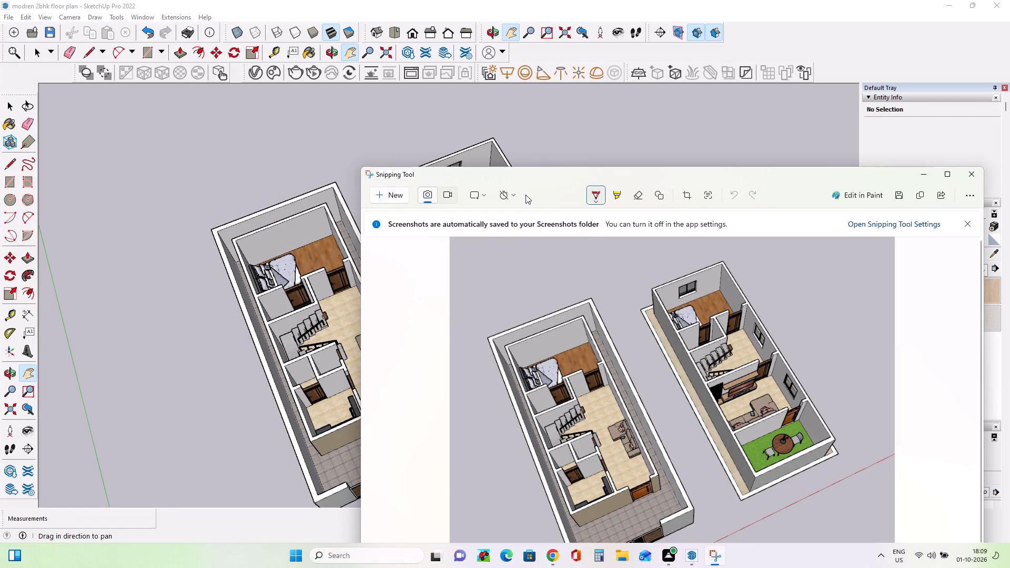
left_click(810, 176)
left_click(803, 159)
right_click(803, 159)
left_click_drag(795, 151, 781, 140)
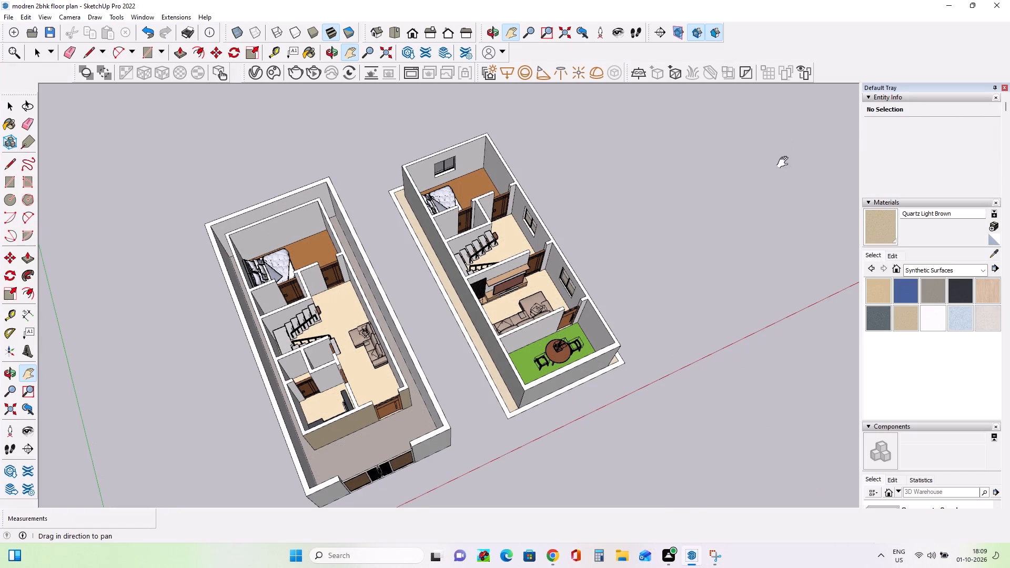
Save the snip to the Desktop as "modren 2bhk floor plan.pdf" with the PNG file type, and minimise Snipping Tool.
left_click(712, 555)
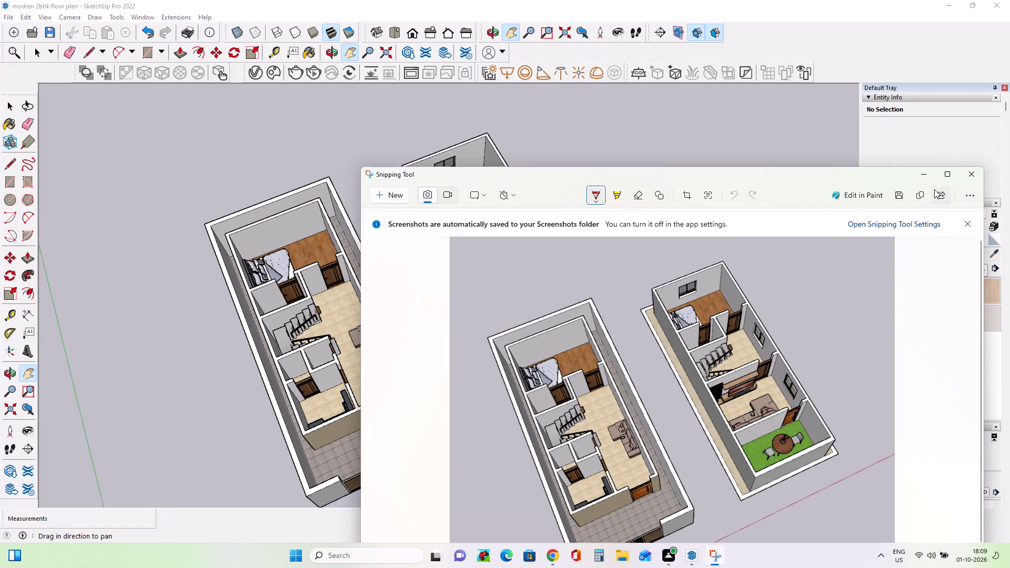
left_click(895, 192)
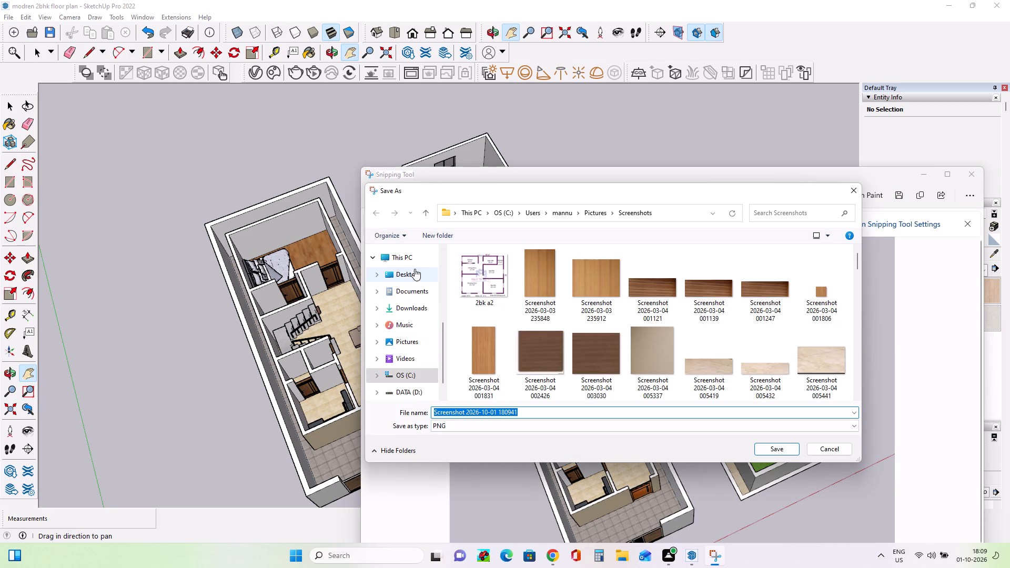
left_click(416, 278)
left_click(522, 412)
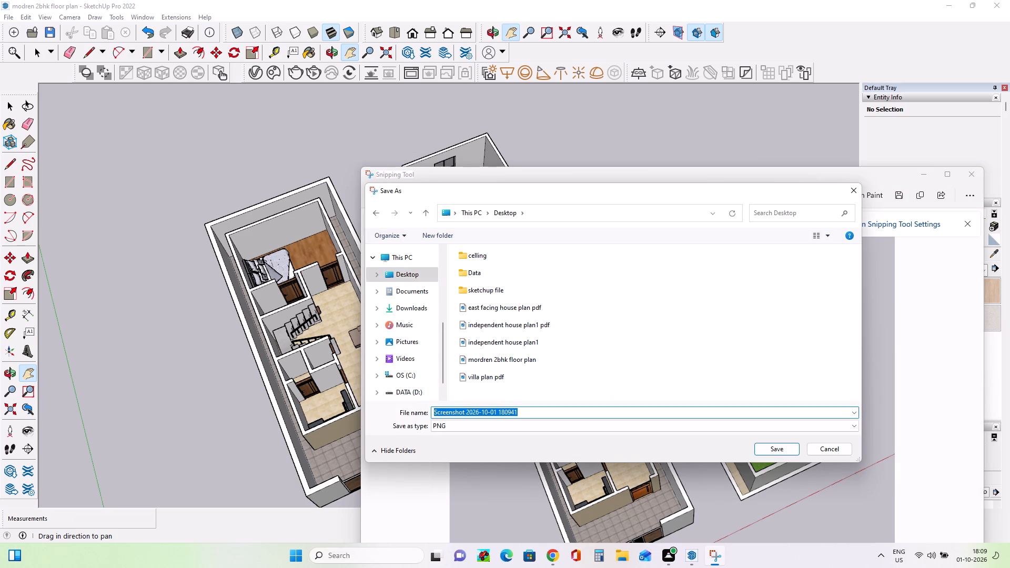
key("Delete")
type("mo")
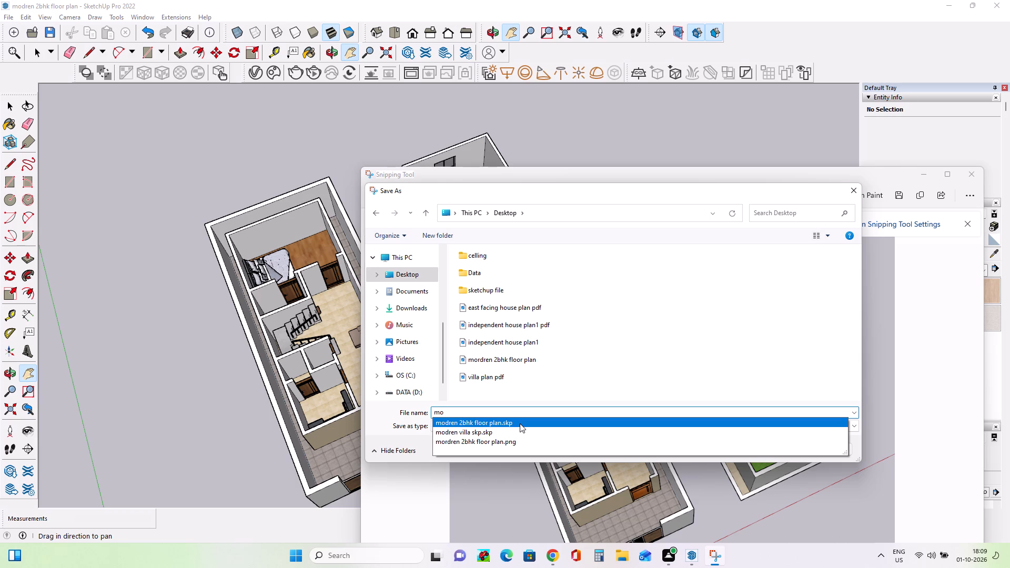
left_click(520, 423)
left_click(529, 409)
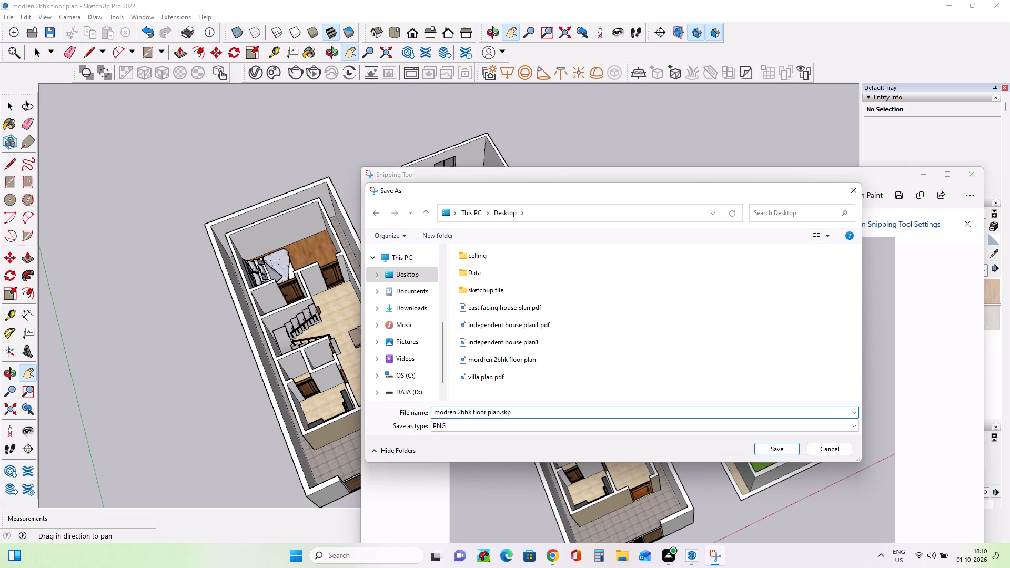
double_click(529, 412)
key("Right")
key("BackSpace")
key("BackSpace")
key("BackSpace")
type("pdf")
left_click(781, 445)
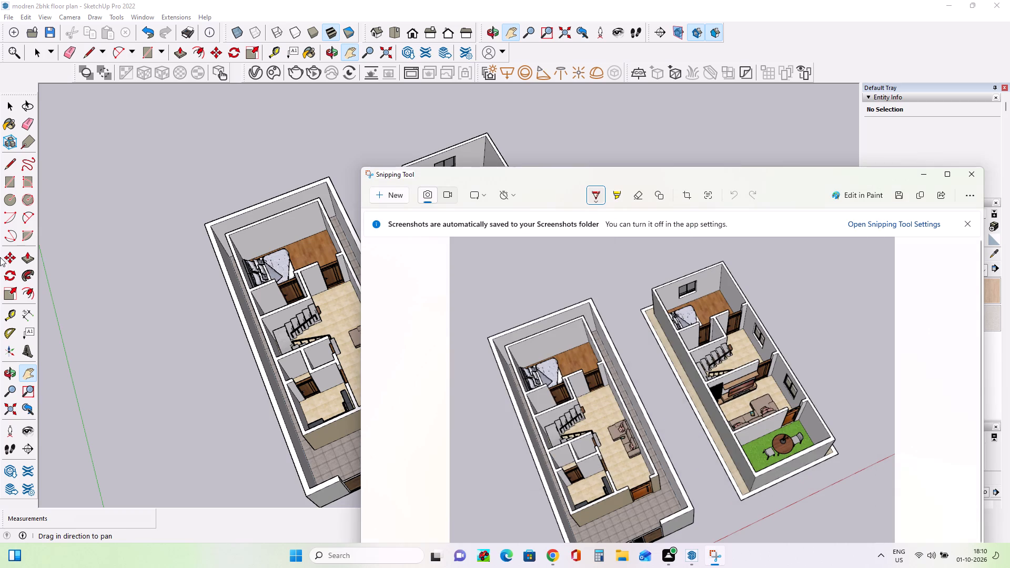
left_click(924, 175)
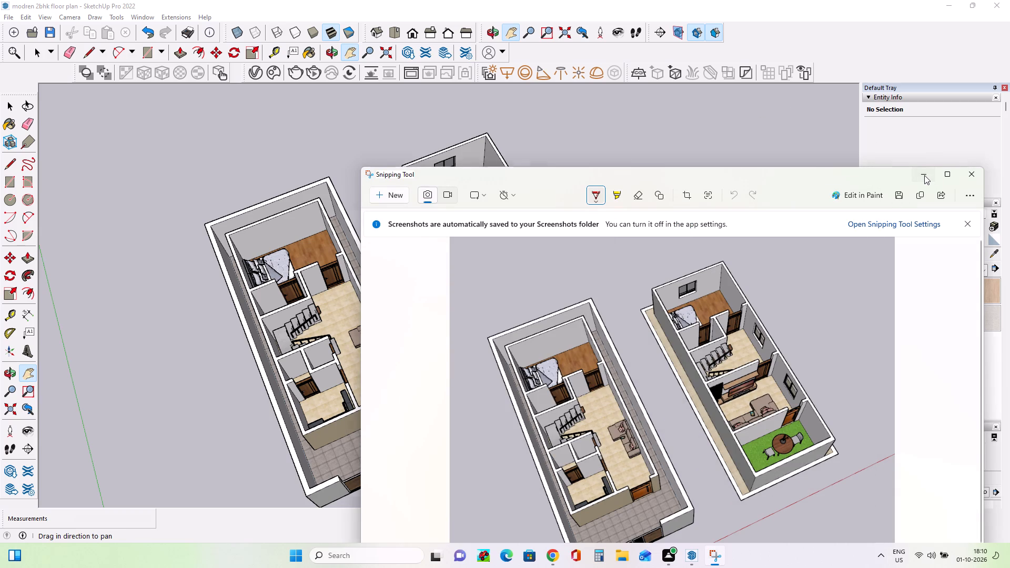